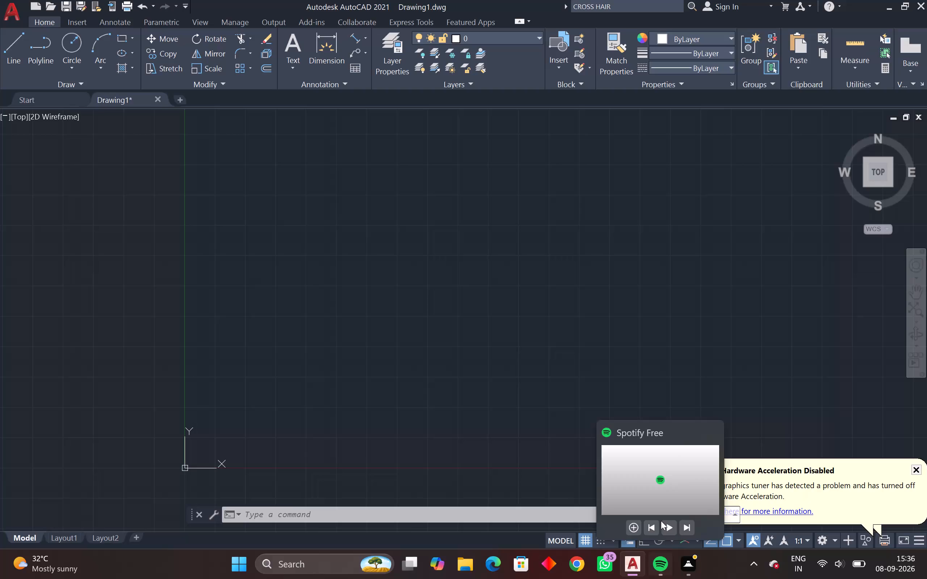
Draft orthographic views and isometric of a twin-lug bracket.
Close the Spotify window.
{"action": "left_click", "coordinate": [710, 432]}
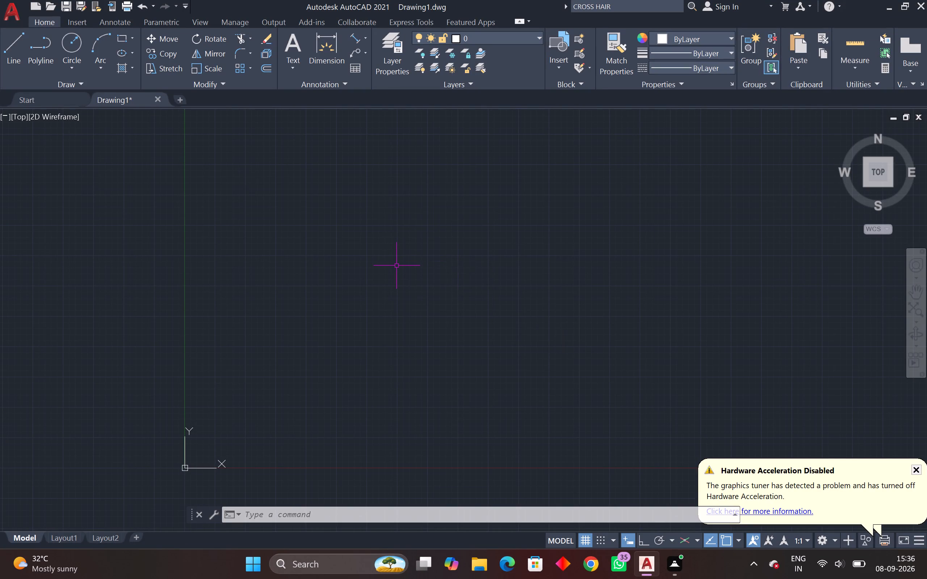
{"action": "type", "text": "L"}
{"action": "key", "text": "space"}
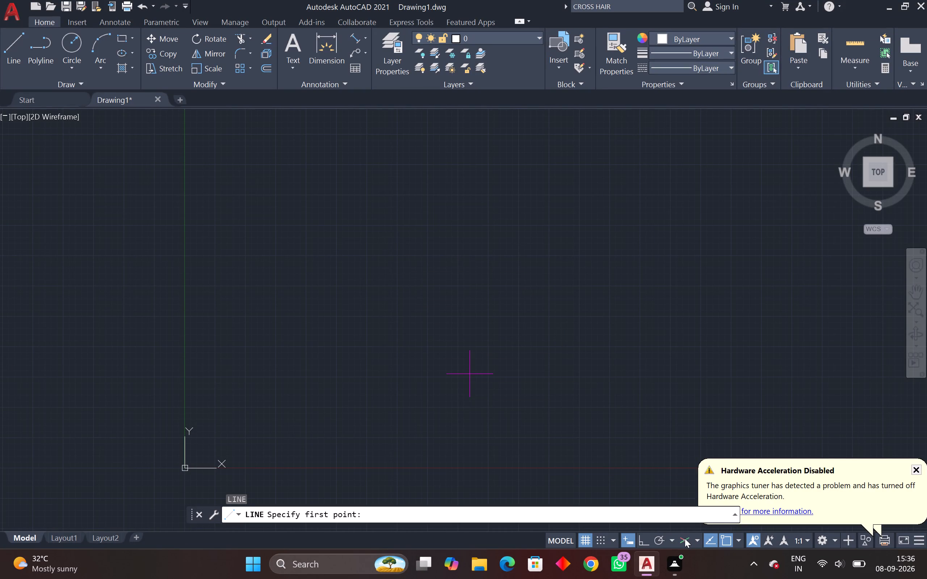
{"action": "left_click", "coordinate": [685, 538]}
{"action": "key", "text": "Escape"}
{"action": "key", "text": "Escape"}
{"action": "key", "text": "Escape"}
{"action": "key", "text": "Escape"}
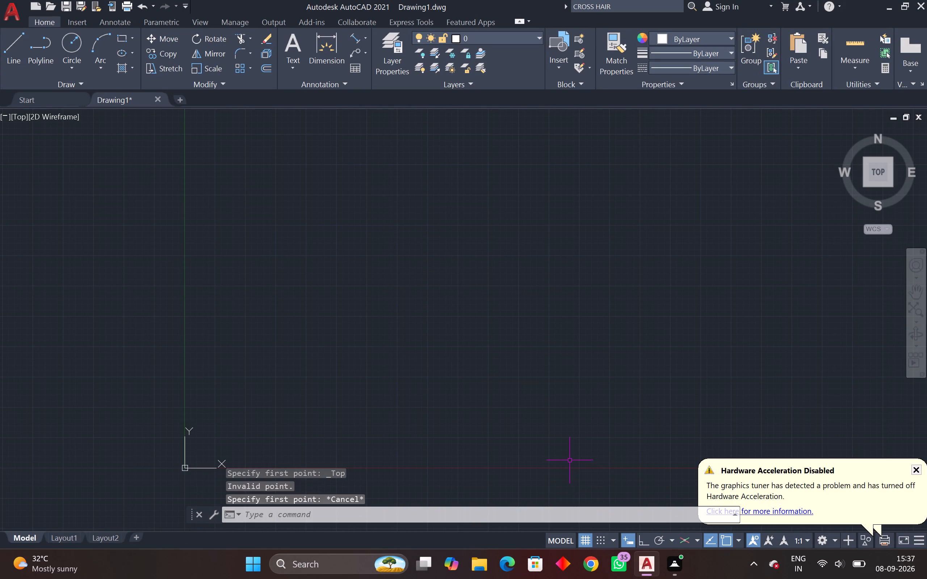
Turn on isometric drafting mode for the drawing.
{"action": "left_click", "coordinate": [689, 540]}
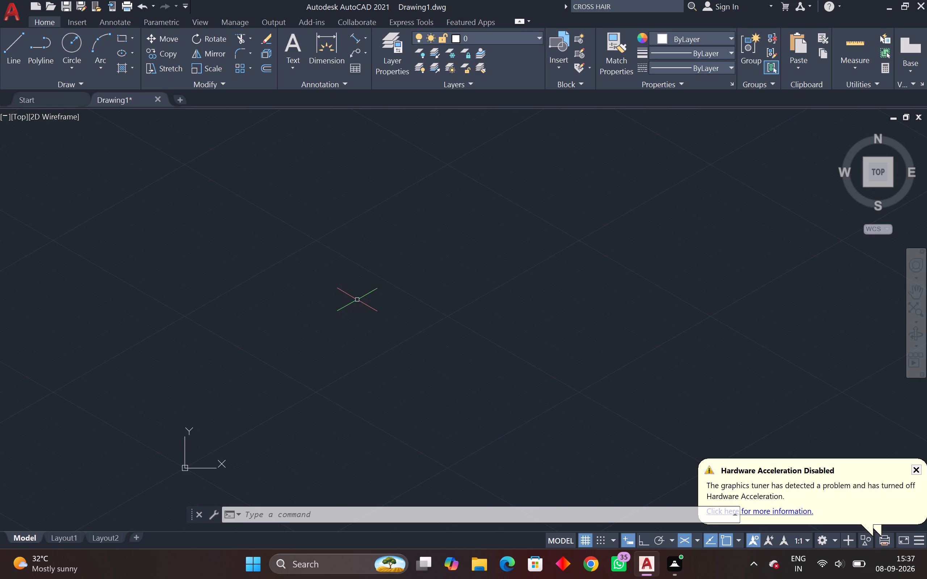
Start a line in the empty drawing area and, with Ortho on, draw a 25-unit segment along the 330° isometric axis.
{"action": "type", "text": "L"}
{"action": "key", "text": "space"}
{"action": "left_click_drag", "start_coordinate": [314, 308], "coordinate": [324, 313]}
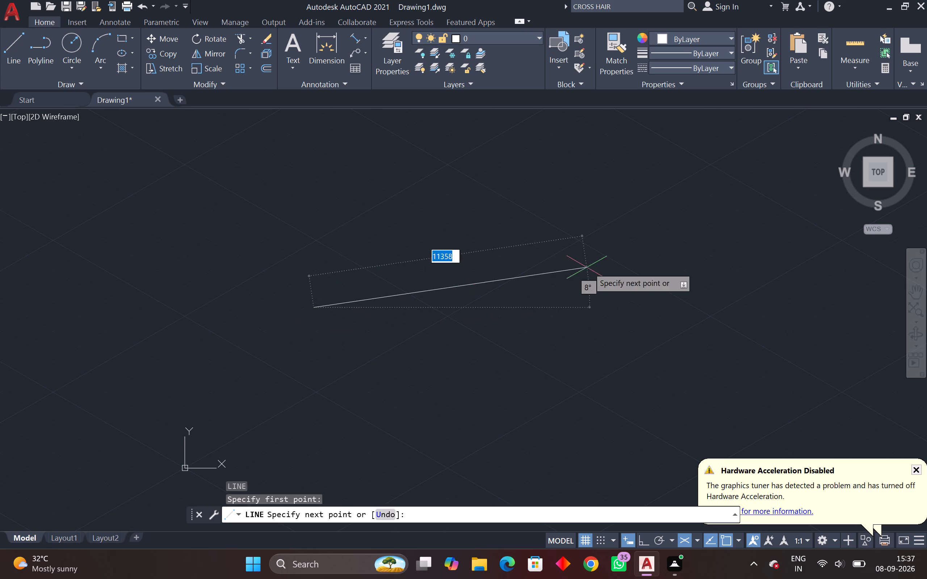
{"action": "key", "text": "F8"}
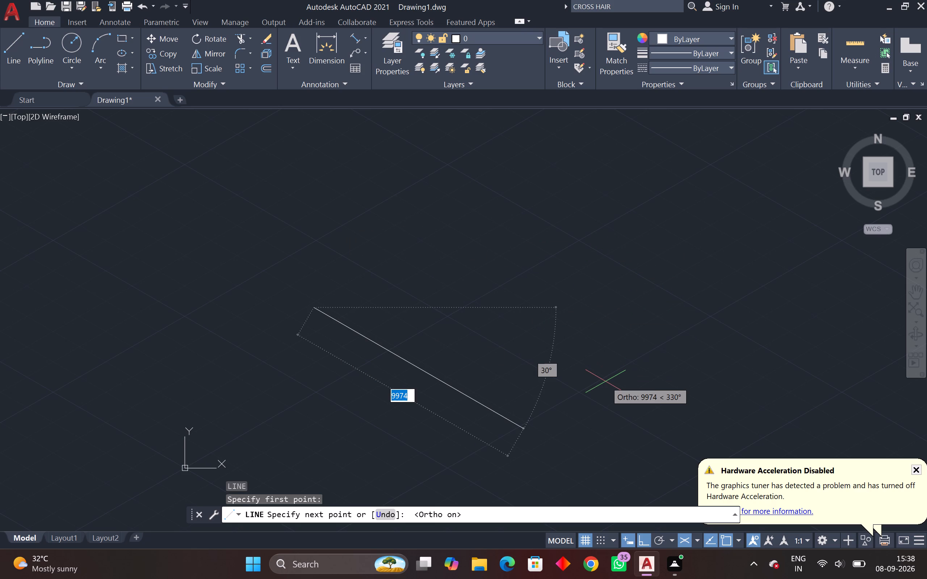
{"action": "middle_click_drag", "start_coordinate": [605, 381], "coordinate": [527, 309]}
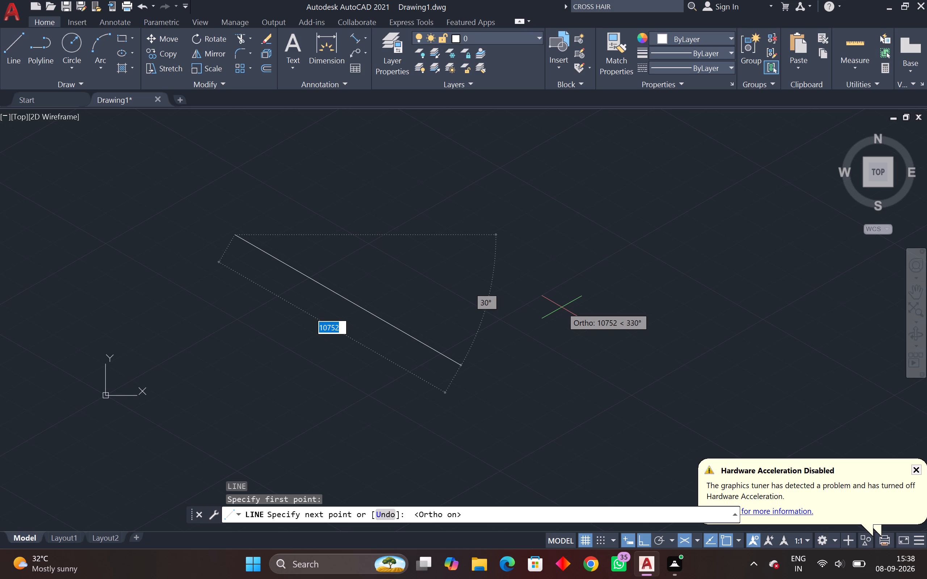
{"action": "type", "text": "25"}
{"action": "key", "text": "Return"}
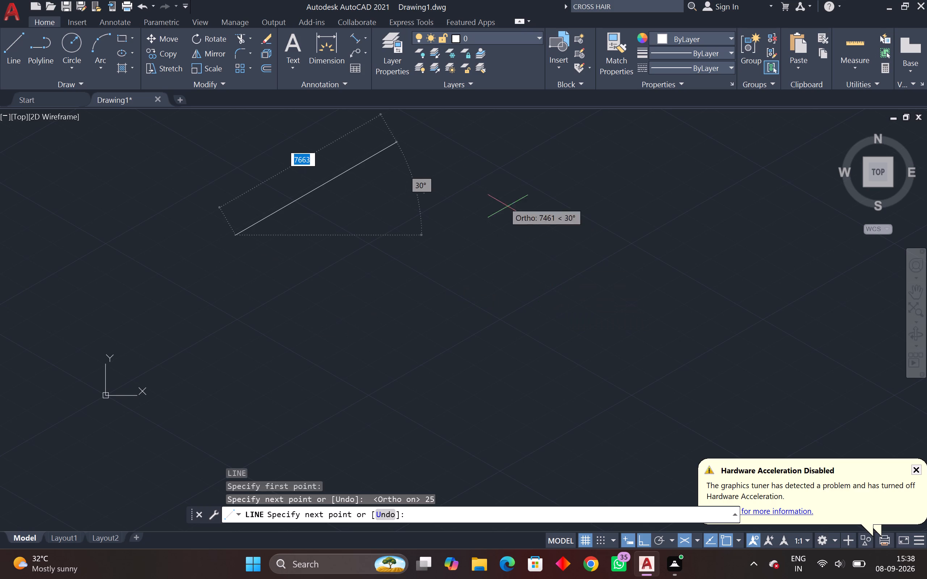
Continue the line with a 70-unit segment in the same 330° direction and end the Line command.
{"action": "scroll", "coordinate": [263, 232], "scroll_direction": "up", "scroll_amount": 3}
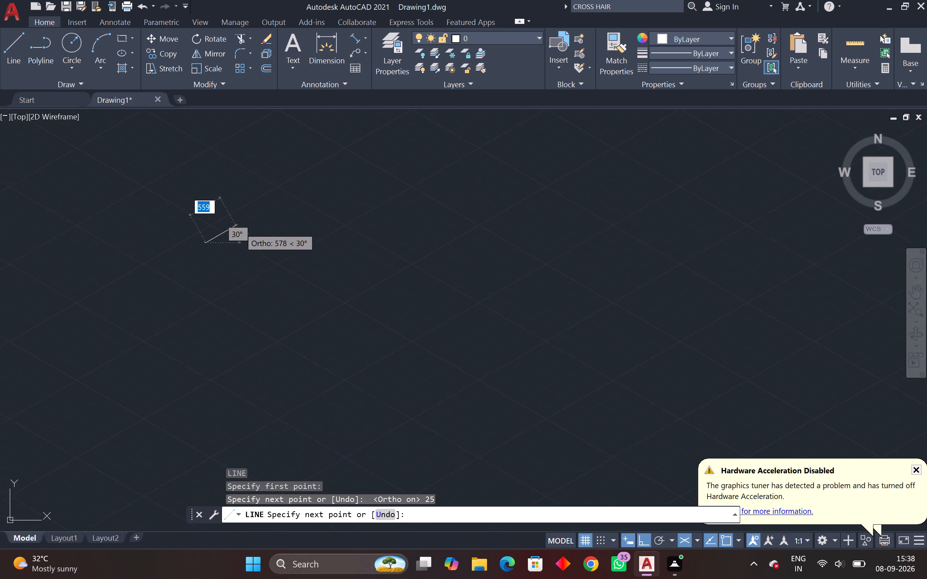
{"action": "scroll", "coordinate": [217, 221], "scroll_direction": "up", "scroll_amount": 3}
{"action": "middle_click_drag", "start_coordinate": [217, 221], "coordinate": [395, 196]}
{"action": "scroll", "coordinate": [349, 304], "scroll_direction": "up", "scroll_amount": 2}
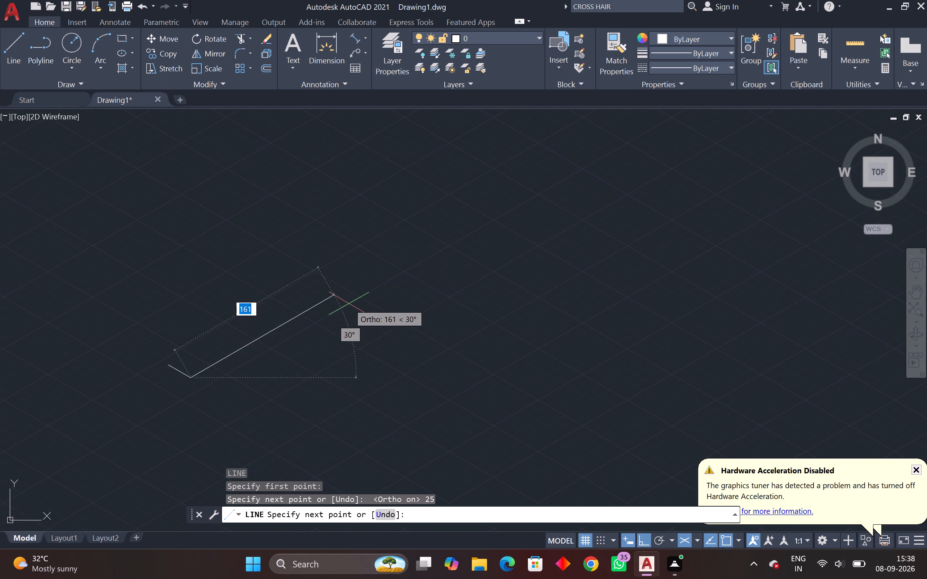
{"action": "middle_click_drag", "start_coordinate": [349, 303], "coordinate": [470, 232]}
{"action": "scroll", "coordinate": [428, 283], "scroll_direction": "up", "scroll_amount": 2}
{"action": "middle_click_drag", "start_coordinate": [430, 278], "coordinate": [680, 263]}
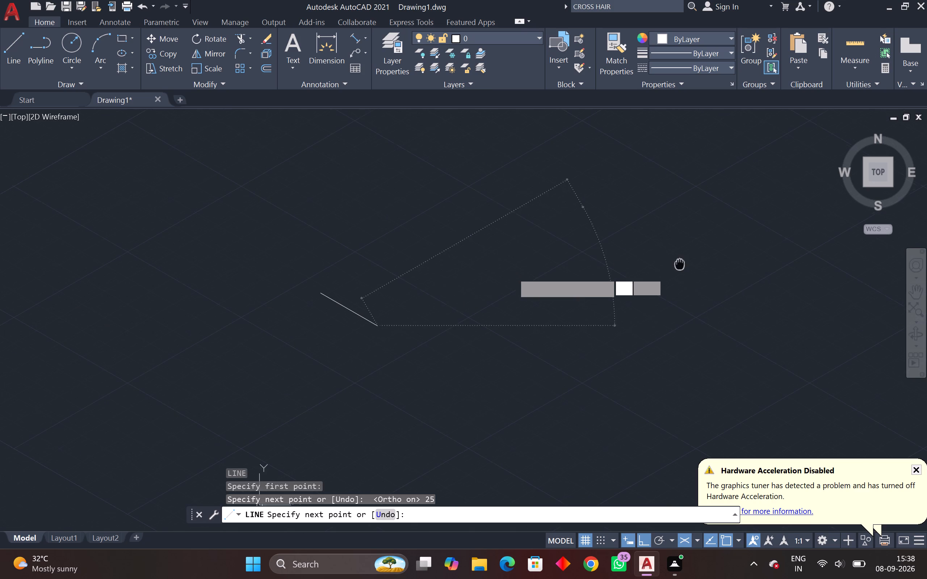
{"action": "middle_click_drag", "start_coordinate": [643, 334], "coordinate": [604, 224]}
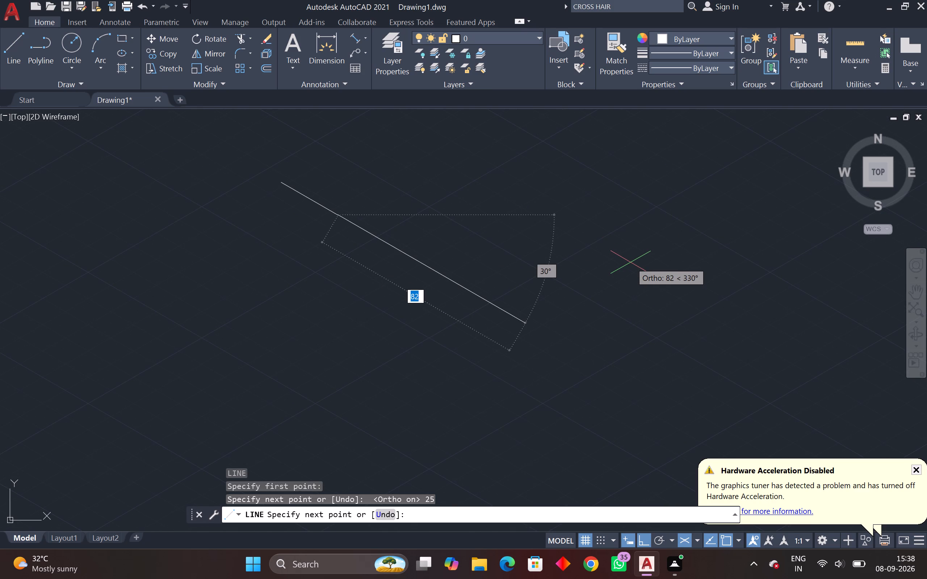
{"action": "type", "text": "70"}
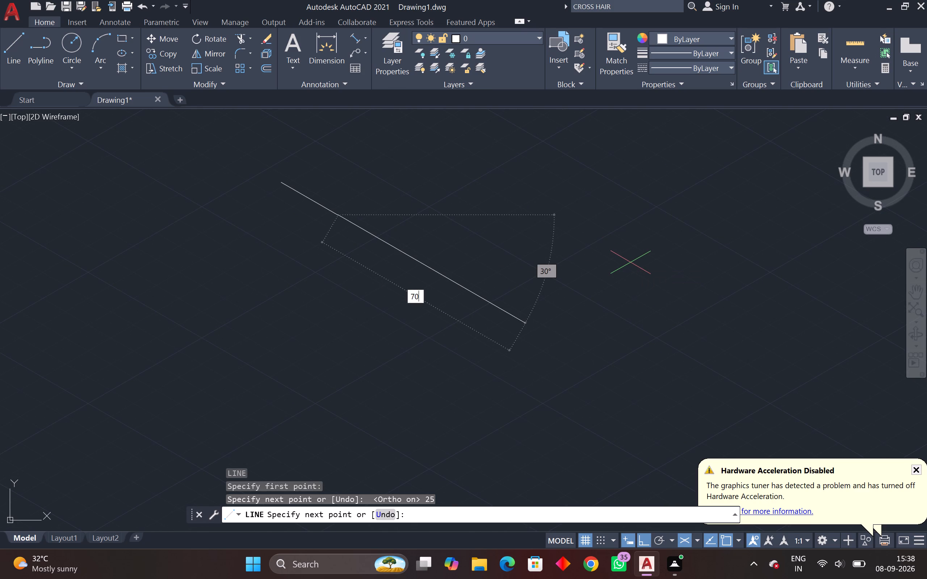
{"action": "key", "text": "Return"}
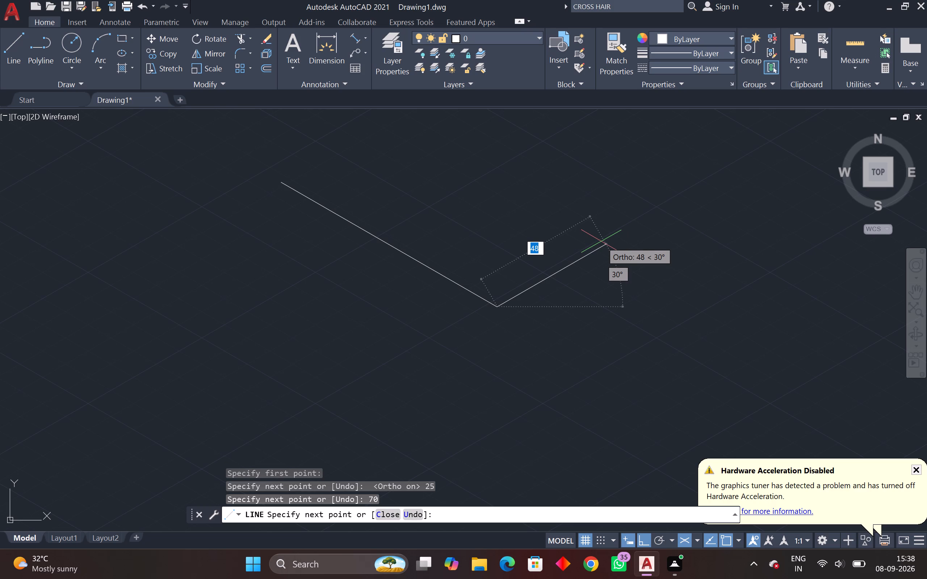
{"action": "key", "text": "Escape"}
{"action": "key", "text": "Escape"}
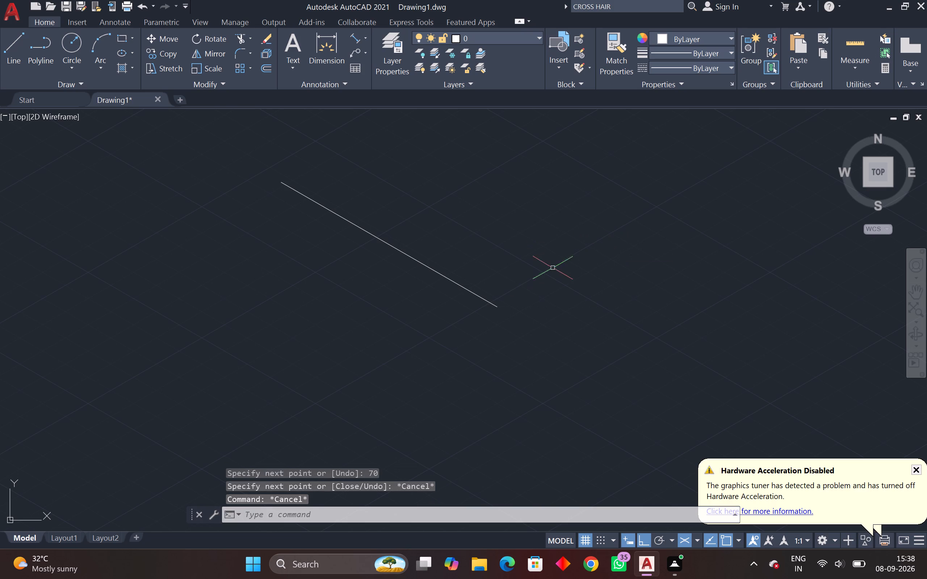
Draw a 15-unit vertical line upward from the lower end of the sloping line, using the right isoplane.
{"action": "middle_click_drag", "start_coordinate": [467, 259], "coordinate": [626, 353]}
{"action": "middle_click_drag", "start_coordinate": [488, 298], "coordinate": [524, 337]}
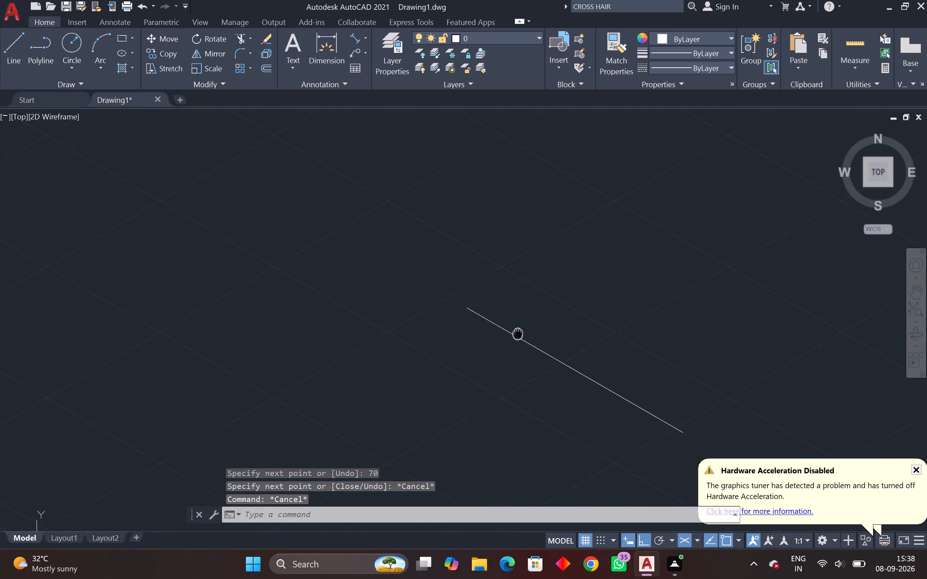
{"action": "middle_click_drag", "start_coordinate": [524, 337], "coordinate": [526, 337]}
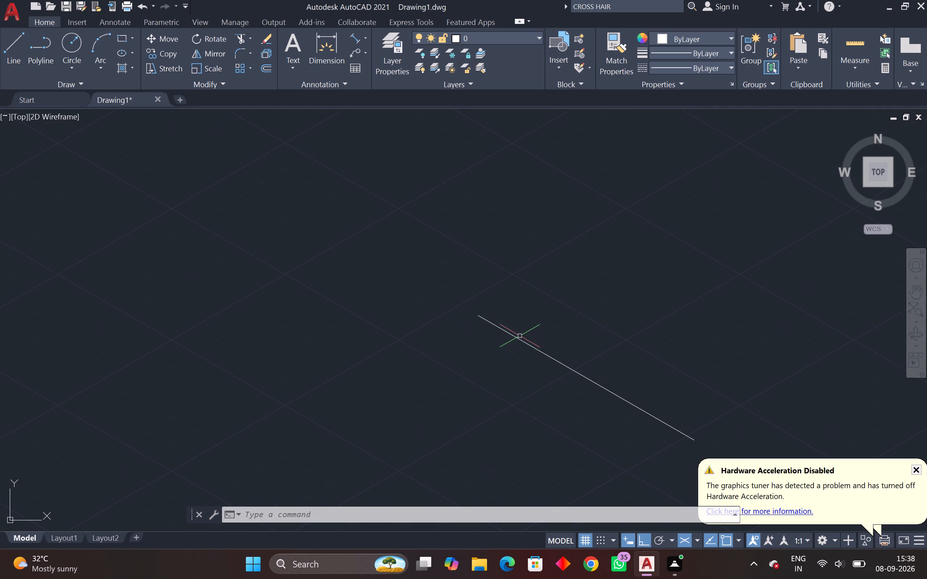
{"action": "middle_click_drag", "start_coordinate": [590, 358], "coordinate": [505, 313]}
{"action": "key", "text": "l"}
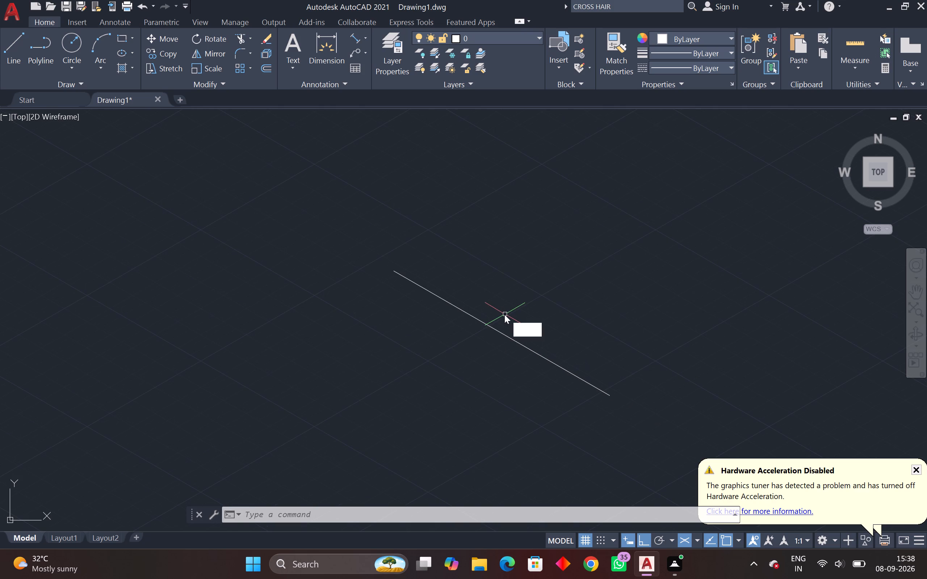
{"action": "key", "text": "space"}
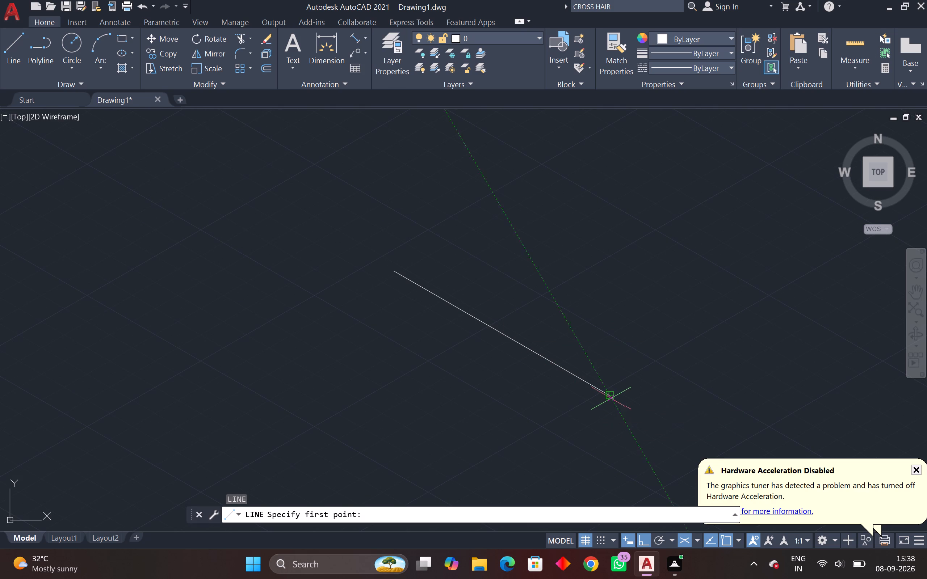
{"action": "left_click", "coordinate": [611, 398]}
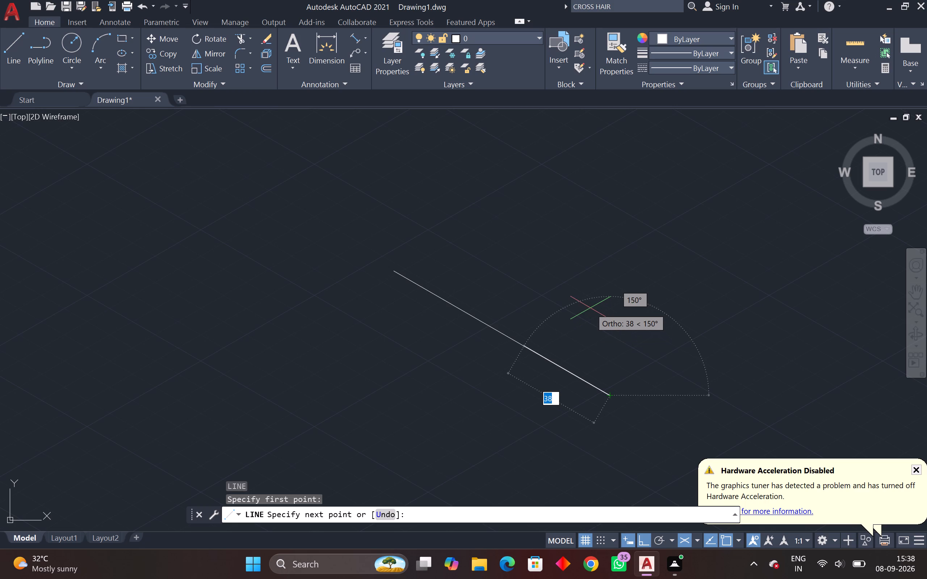
{"action": "key", "text": "F5"}
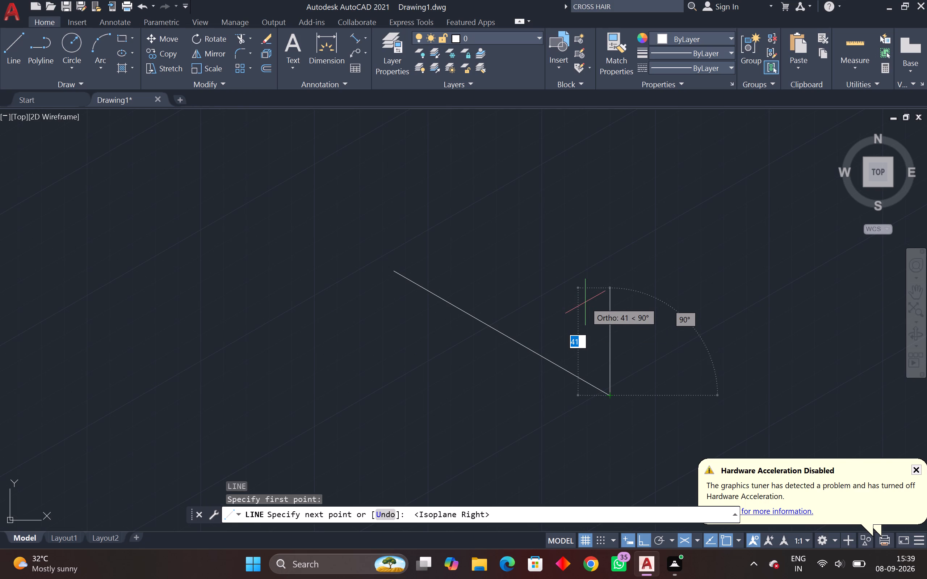
{"action": "type", "text": "15"}
{"action": "key", "text": "Return"}
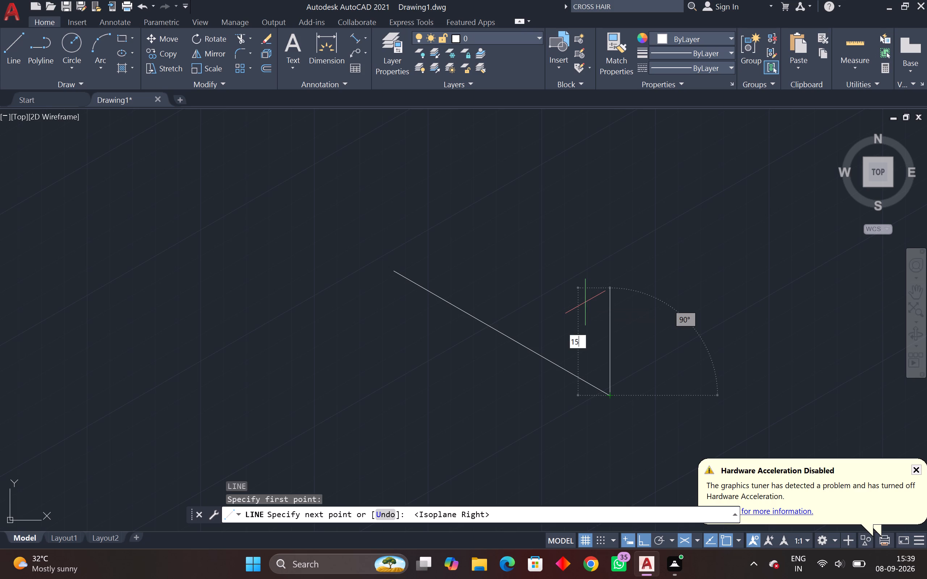
Switch to the left isoplane to continue the line from the top of the 15-unit vertical edge along 150°.
{"action": "scroll", "coordinate": [585, 302], "scroll_direction": "up", "scroll_amount": 2}
{"action": "scroll", "coordinate": [478, 281], "scroll_direction": "down", "scroll_amount": 2}
{"action": "middle_click_drag", "start_coordinate": [473, 281], "coordinate": [453, 280]}
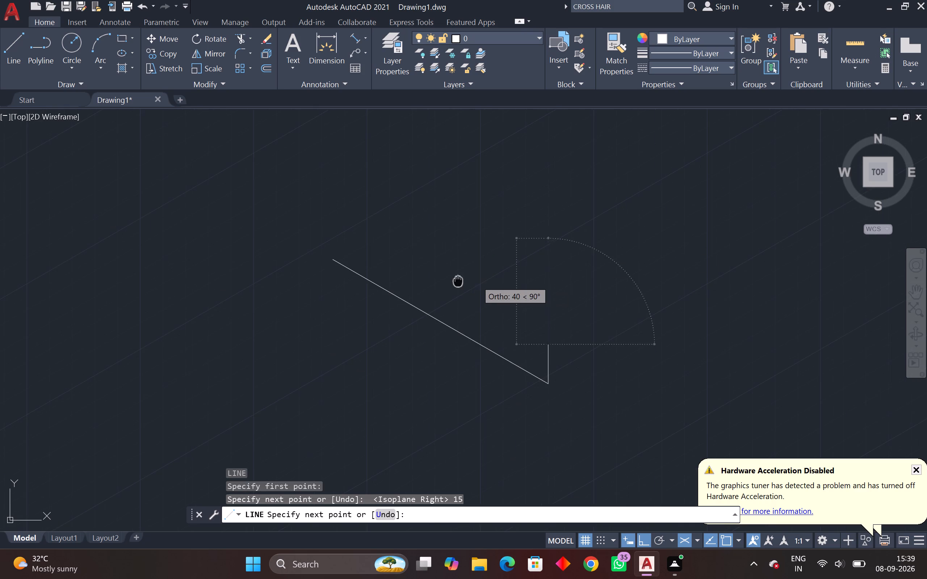
{"action": "middle_click_drag", "start_coordinate": [453, 280], "coordinate": [376, 269]}
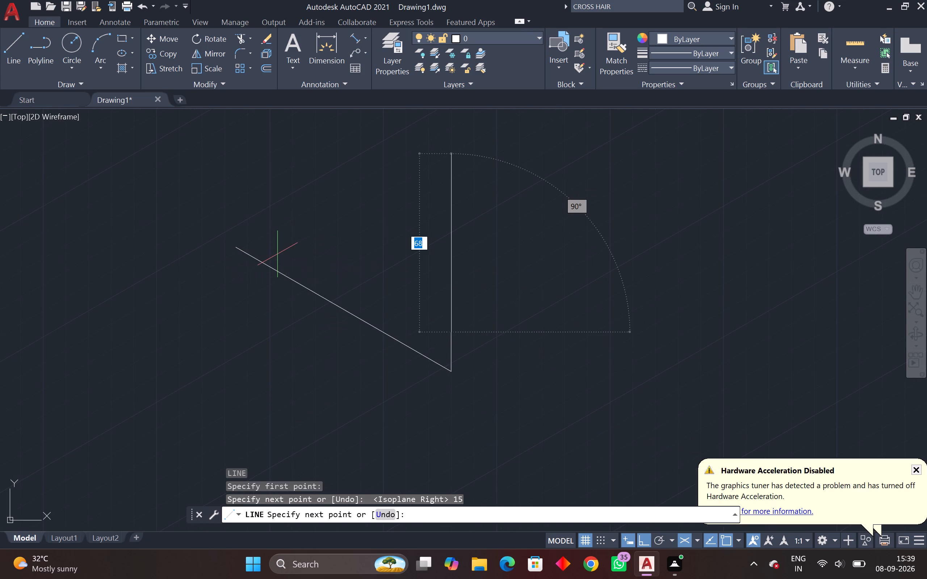
{"action": "key", "text": "F5"}
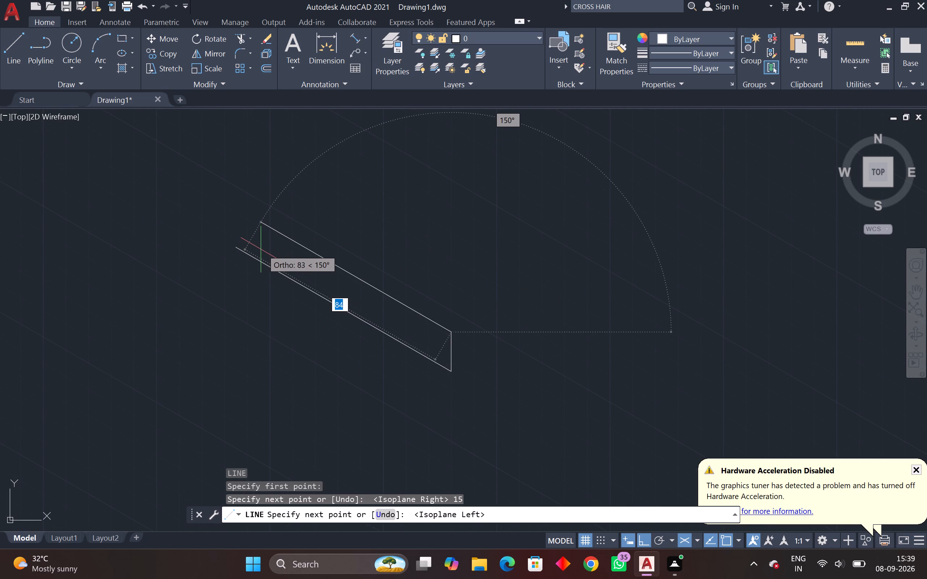
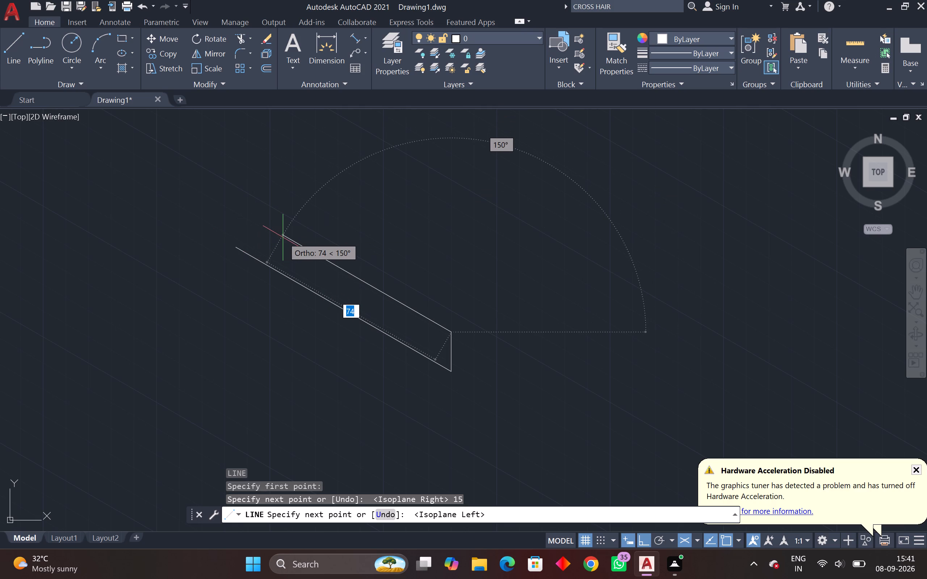
Draw a 70-unit segment along the 150° isometric direction from the top of the 15-unit vertical edge.
{"action": "type", "text": "70"}
{"action": "key", "text": "Return"}
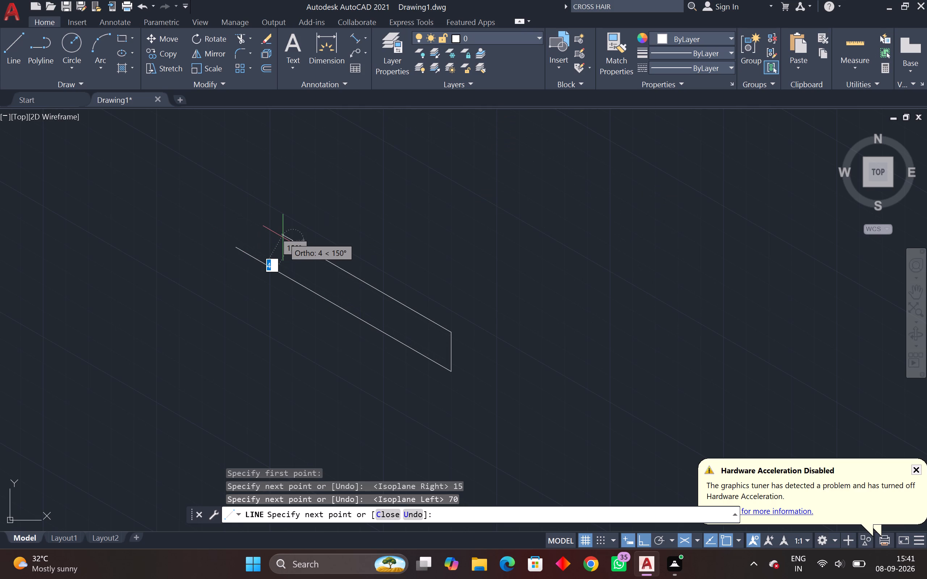
{"action": "middle_click_drag", "start_coordinate": [310, 185], "coordinate": [290, 243]}
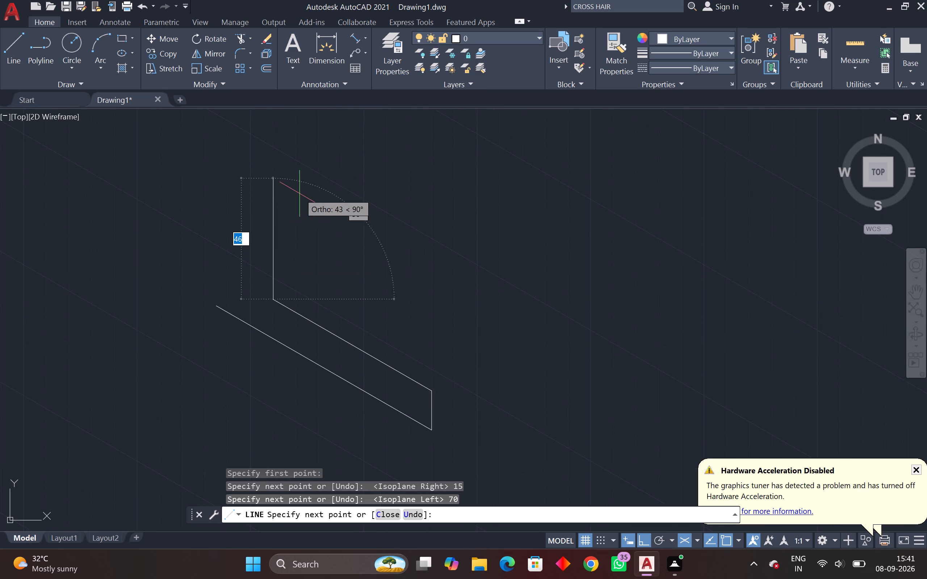
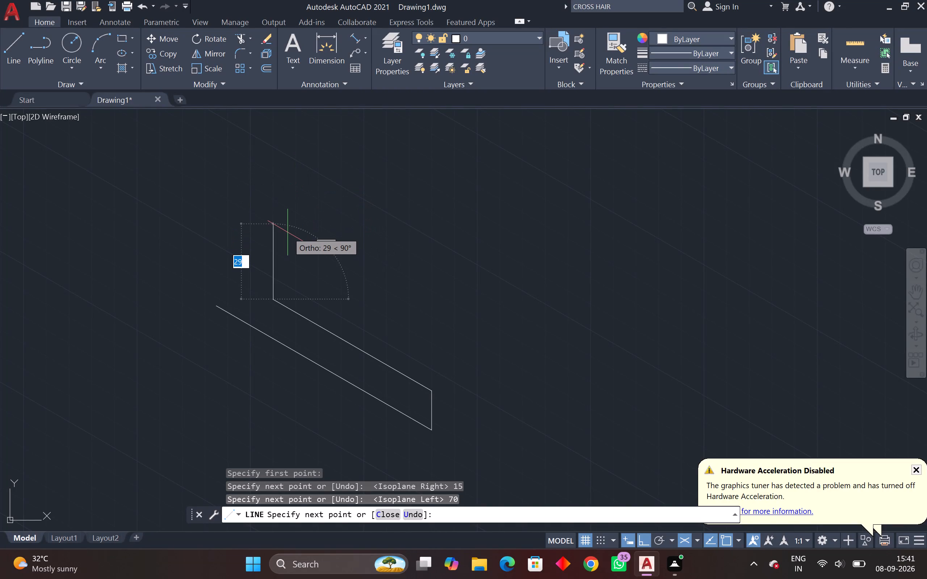
Draw a 25-unit vertical line up from the 70-unit segment's end, continued by a 20-unit line along the 30° isometric direction.
{"action": "type", "text": "25"}
{"action": "key", "text": "Return"}
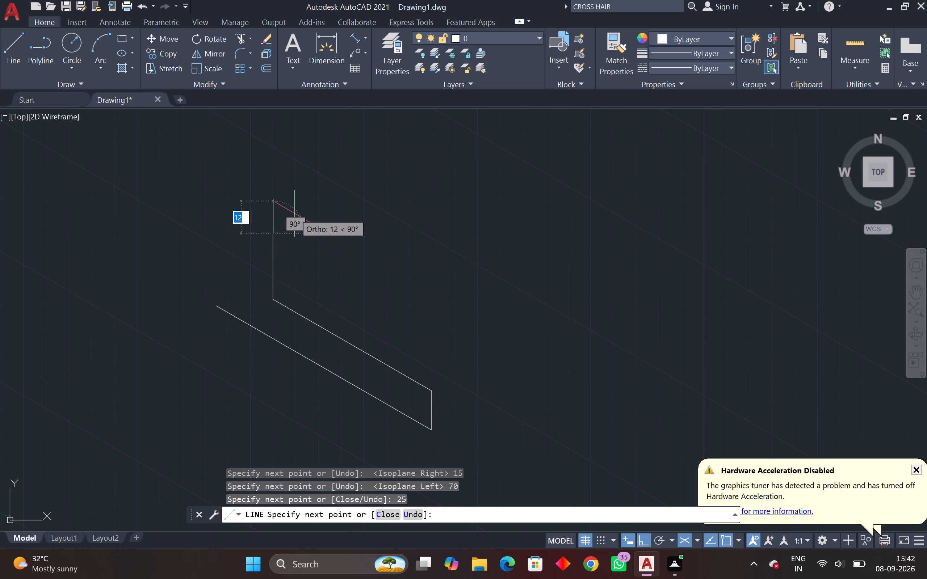
{"action": "key", "text": "F5"}
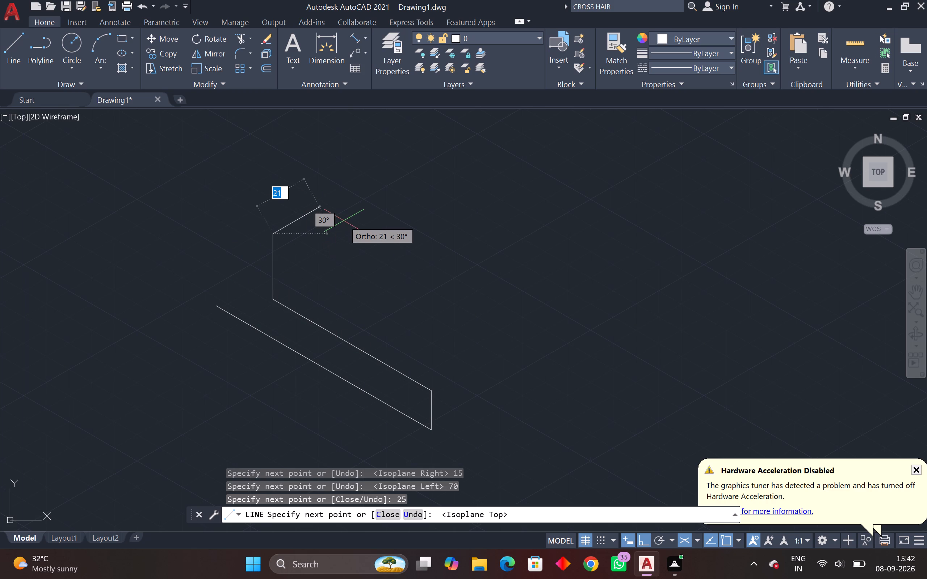
{"action": "type", "text": "20"}
{"action": "key", "text": "Return"}
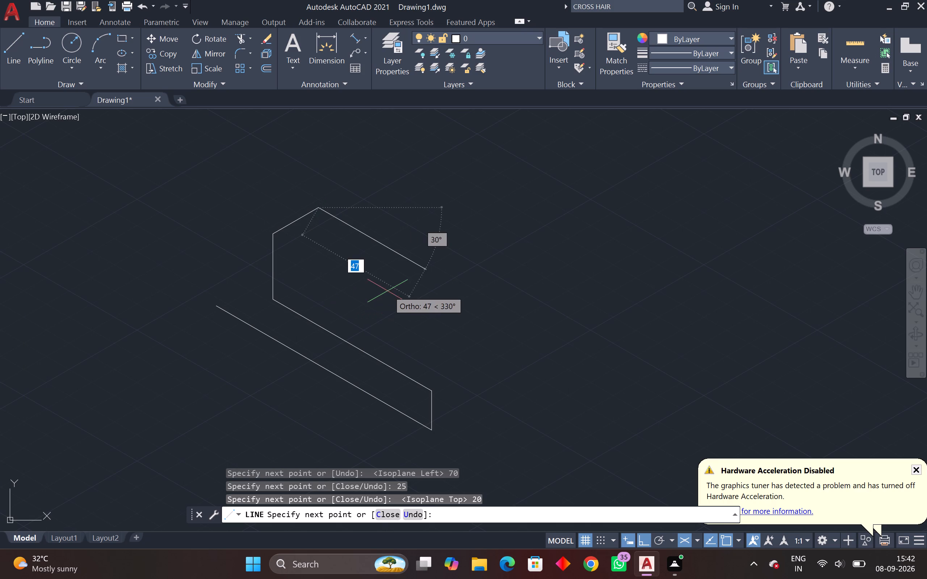
{"action": "key", "text": "Escape"}
Draw an isocircle of radius 25 in the left isoplane, centred on the top of the 25-unit vertical line.
{"action": "type", "text": "EL"}
{"action": "key", "text": "space"}
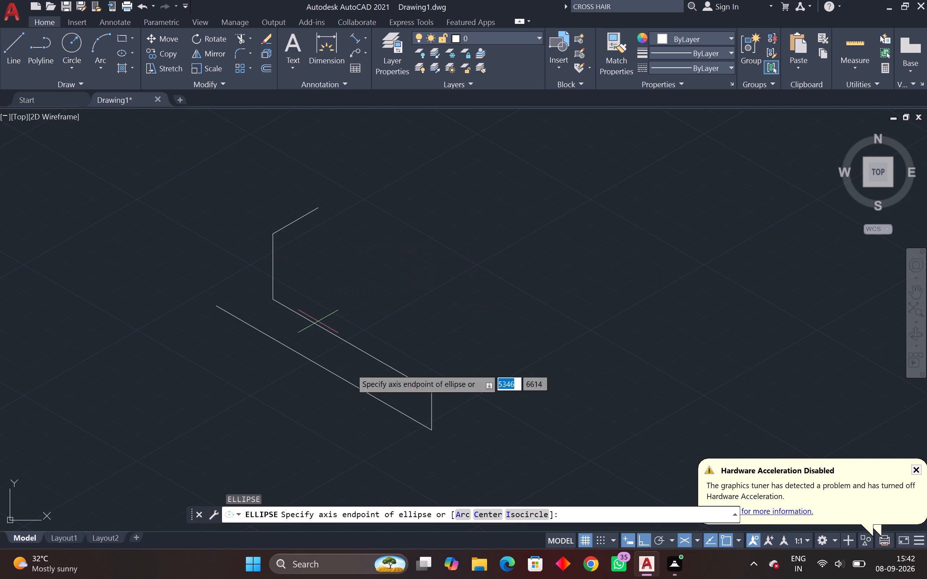
{"action": "left_click", "coordinate": [516, 511]}
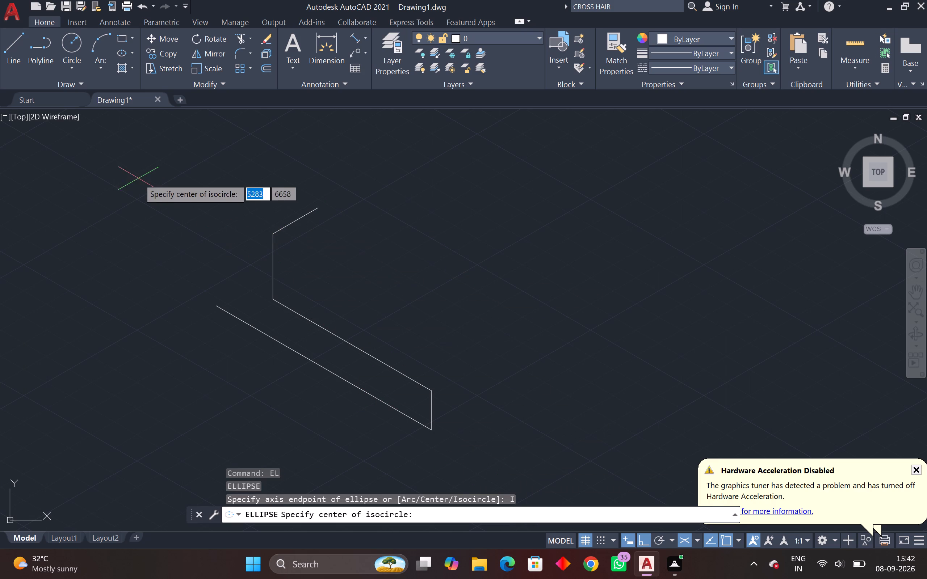
{"action": "left_click", "coordinate": [276, 230]}
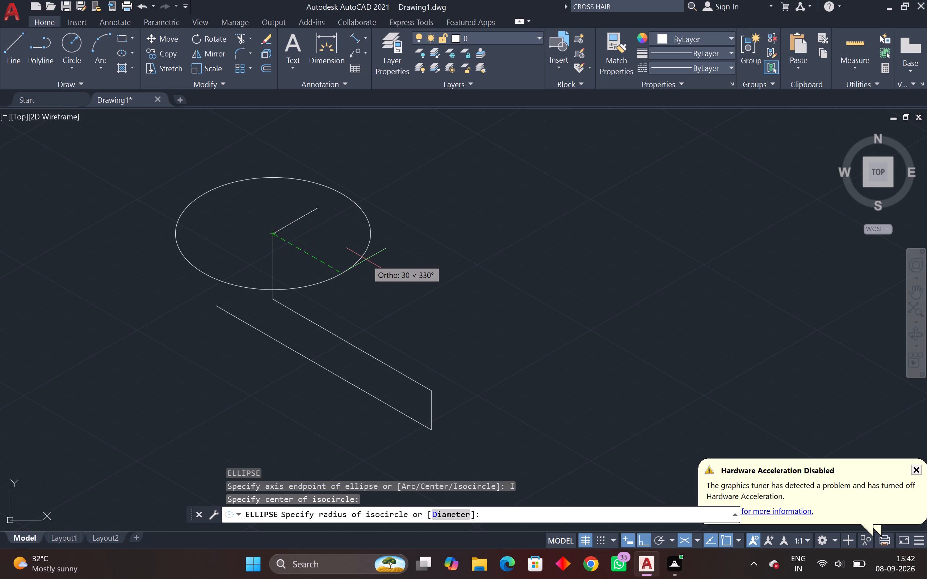
{"action": "key", "text": "F5"}
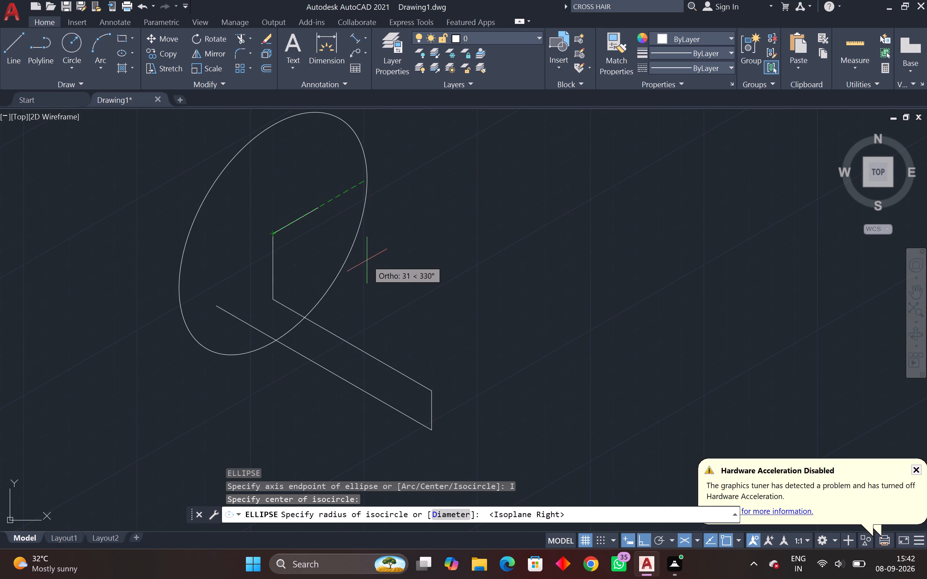
{"action": "key", "text": "F5"}
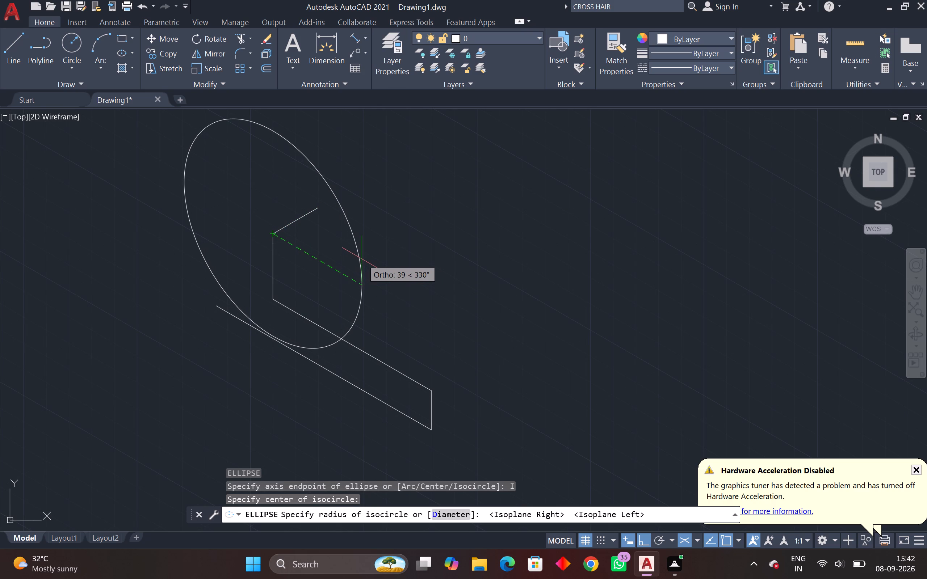
{"action": "type", "text": "25"}
{"action": "key", "text": "Return"}
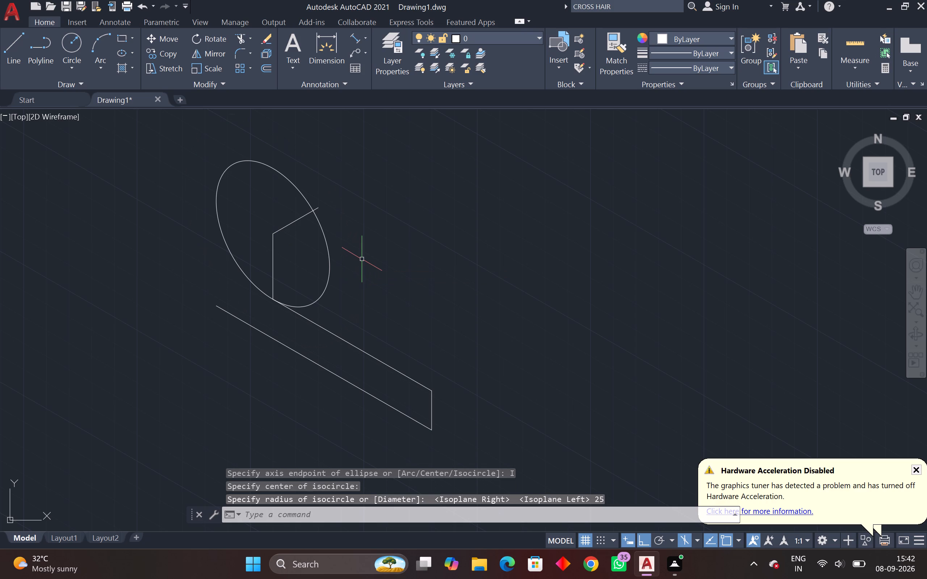
Copy the isocircle from its centre to the far end of the 20-unit line, using the top isoplane.
{"action": "left_click_drag", "start_coordinate": [330, 228], "coordinate": [327, 233]}
{"action": "left_click", "coordinate": [314, 246]}
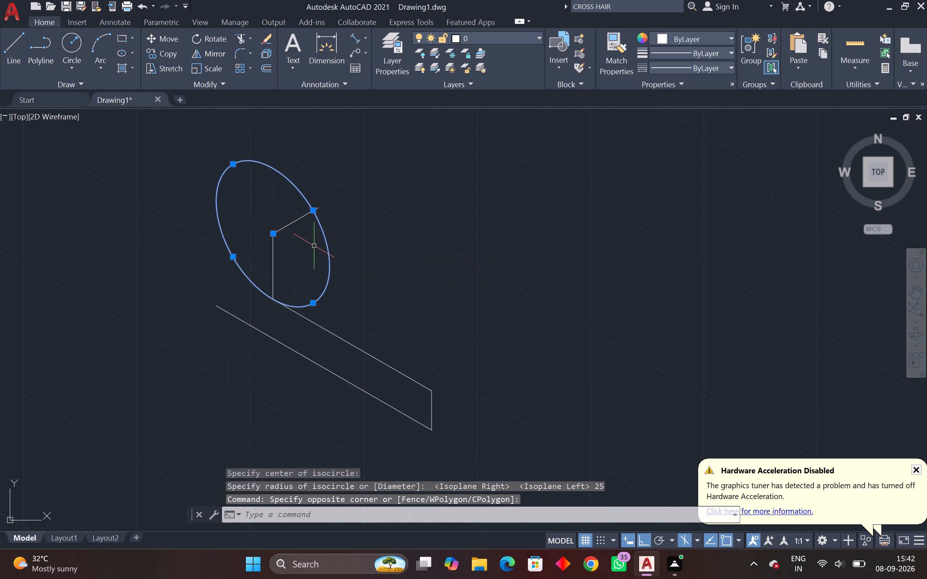
{"action": "type", "text": "CO"}
{"action": "key", "text": "Return"}
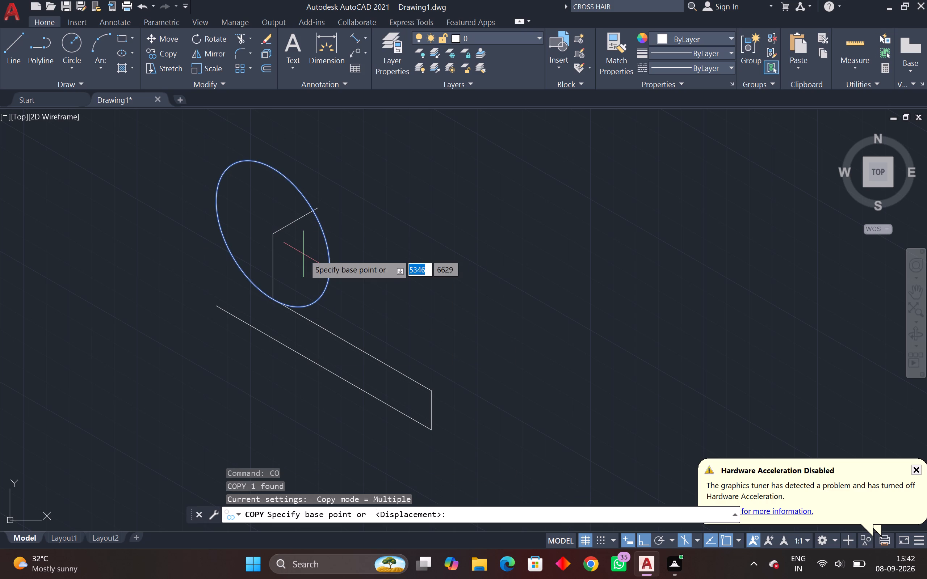
{"action": "left_click", "coordinate": [272, 236]}
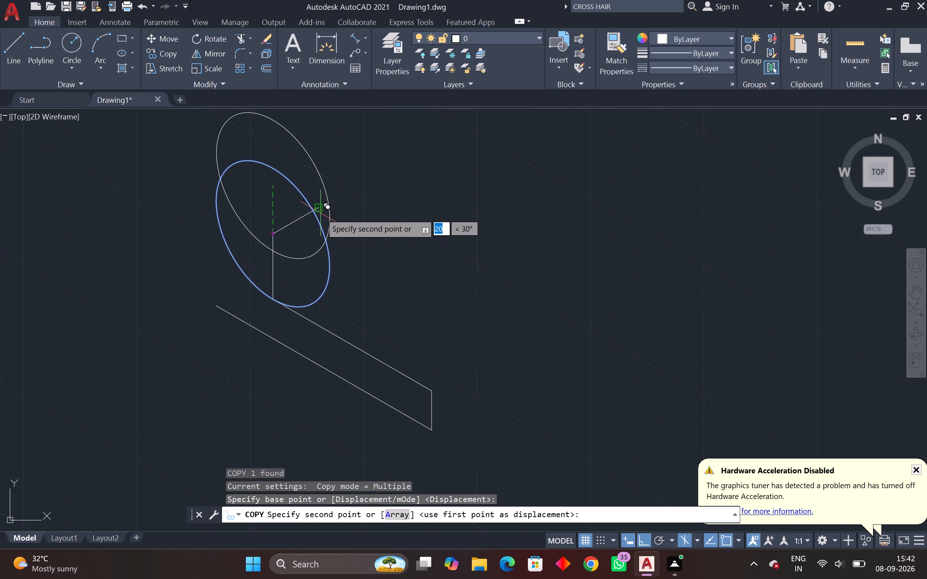
{"action": "key", "text": "F5"}
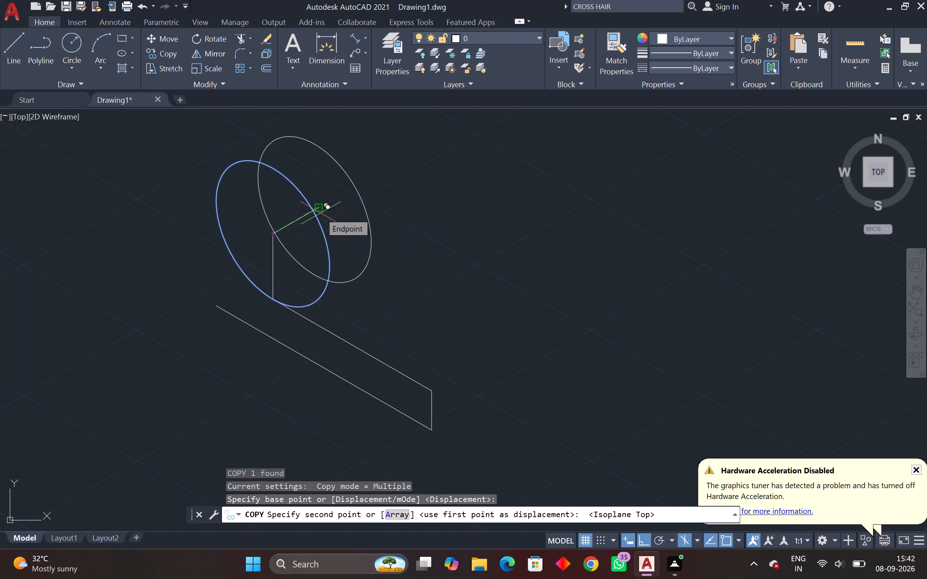
{"action": "scroll", "coordinate": [316, 211], "scroll_direction": "up", "scroll_amount": 2}
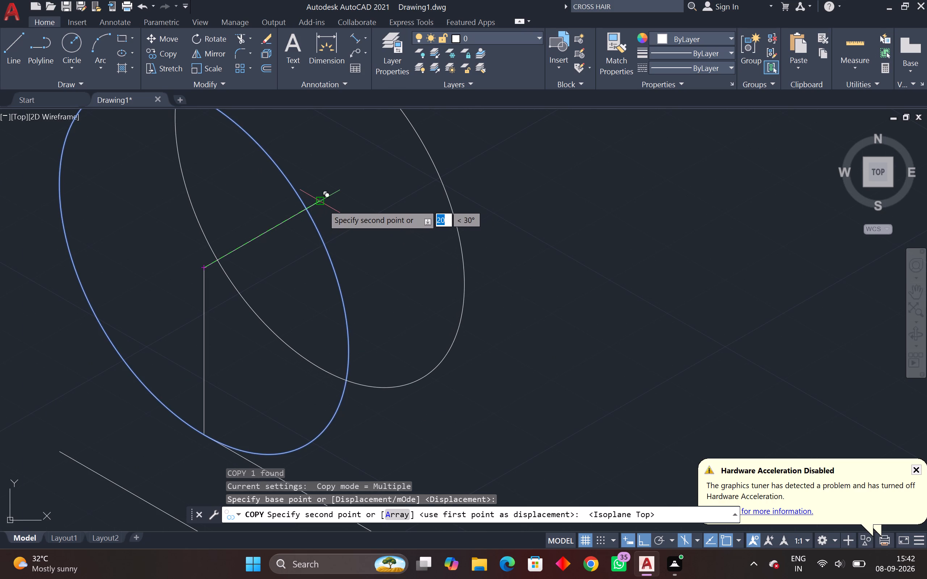
{"action": "left_click", "coordinate": [323, 204]}
{"action": "key", "text": "Escape"}
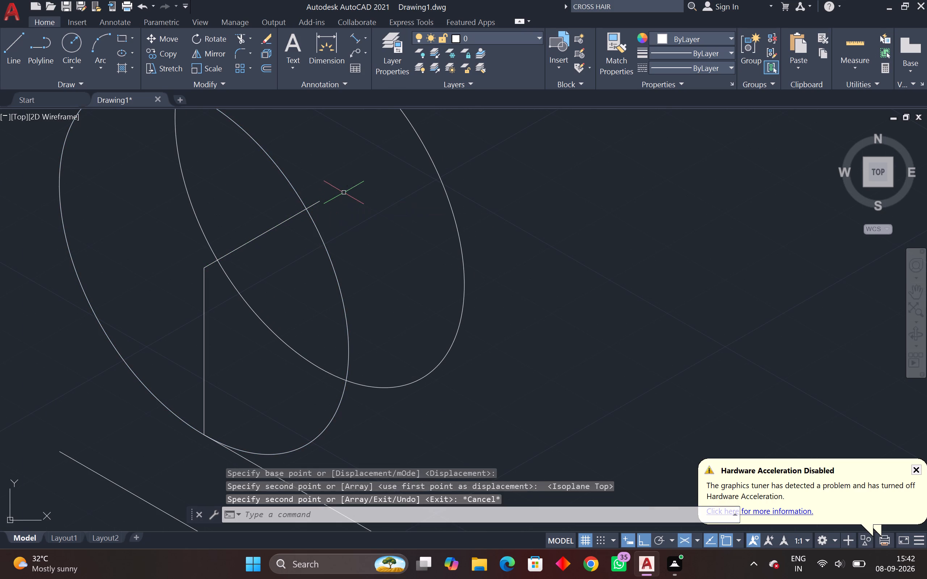
{"action": "key", "text": "Escape"}
Copy the front isocircle 5 units from its centre along the 20-unit line towards the rear isocircle.
{"action": "scroll", "coordinate": [332, 228], "scroll_direction": "down", "scroll_amount": 2}
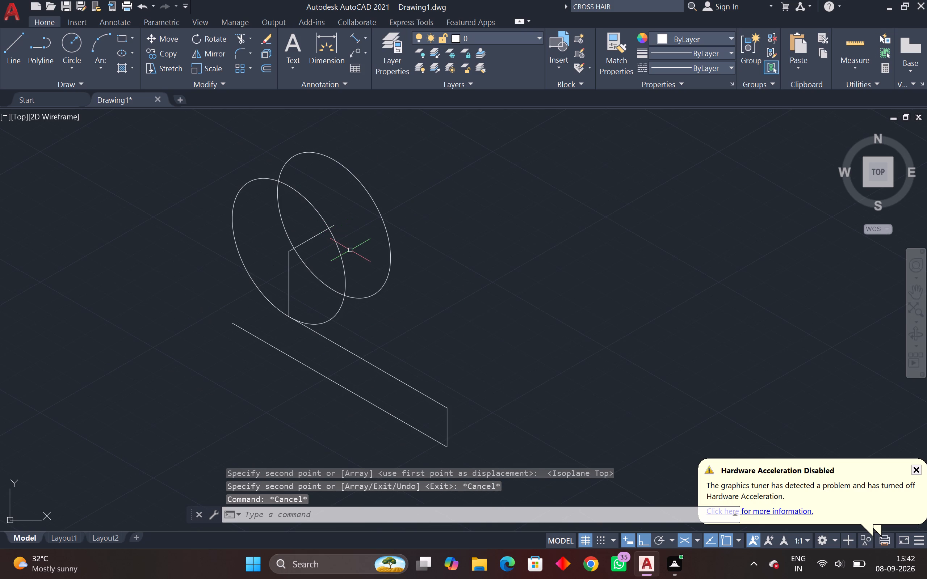
{"action": "middle_click_drag", "start_coordinate": [351, 250], "coordinate": [320, 289]}
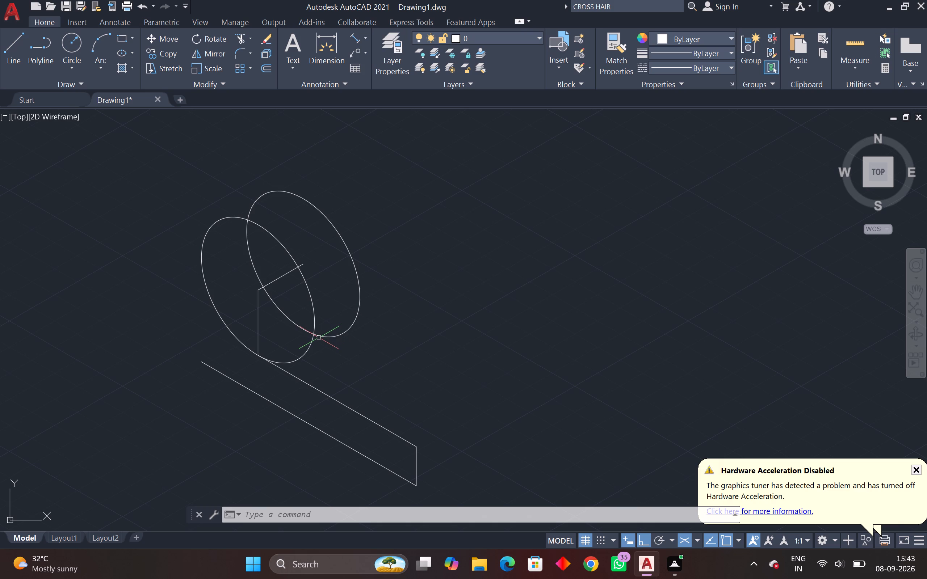
{"action": "left_click_drag", "start_coordinate": [310, 348], "coordinate": [305, 348]}
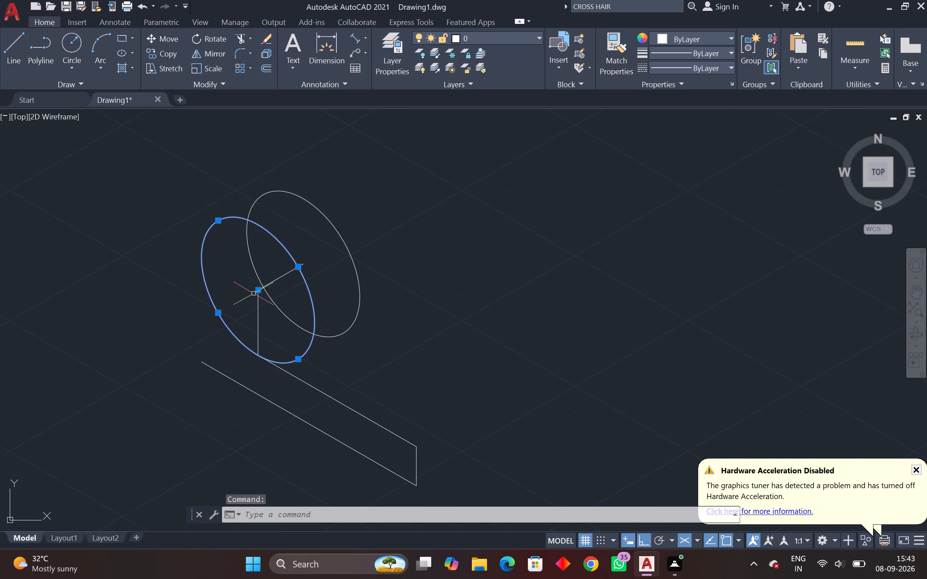
{"action": "key", "text": "c"}
{"action": "key", "text": "o"}
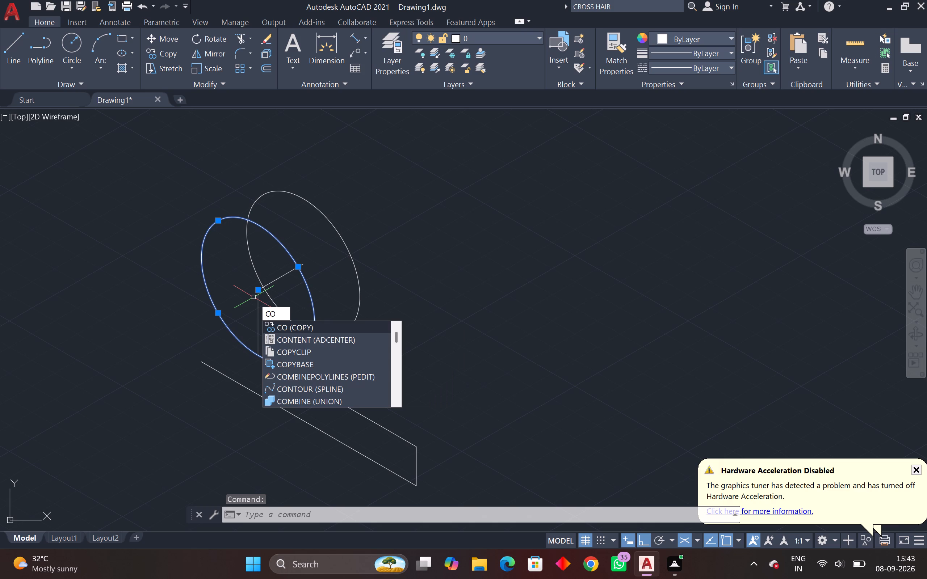
{"action": "key", "text": "space"}
{"action": "left_click", "coordinate": [255, 291]}
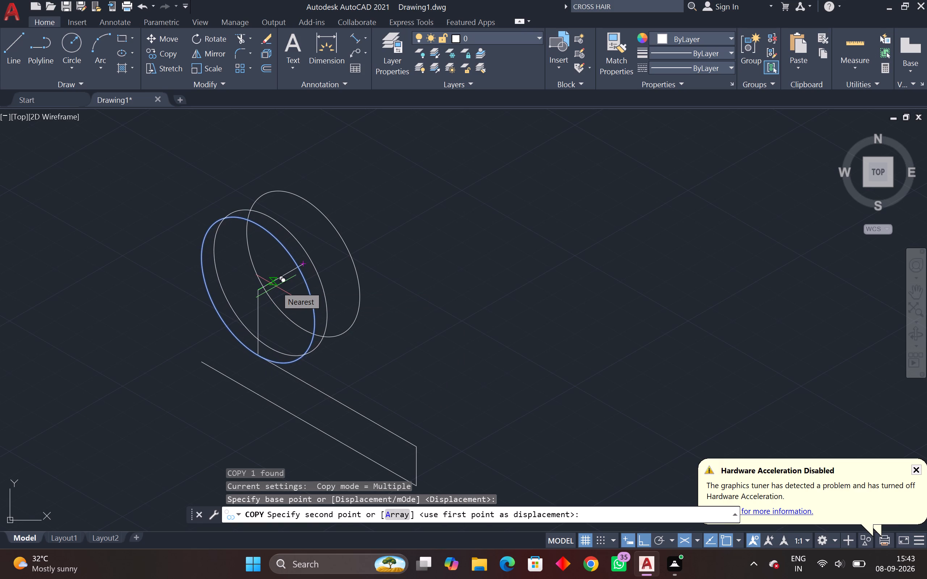
{"action": "key", "text": "5"}
{"action": "key", "text": "Return"}
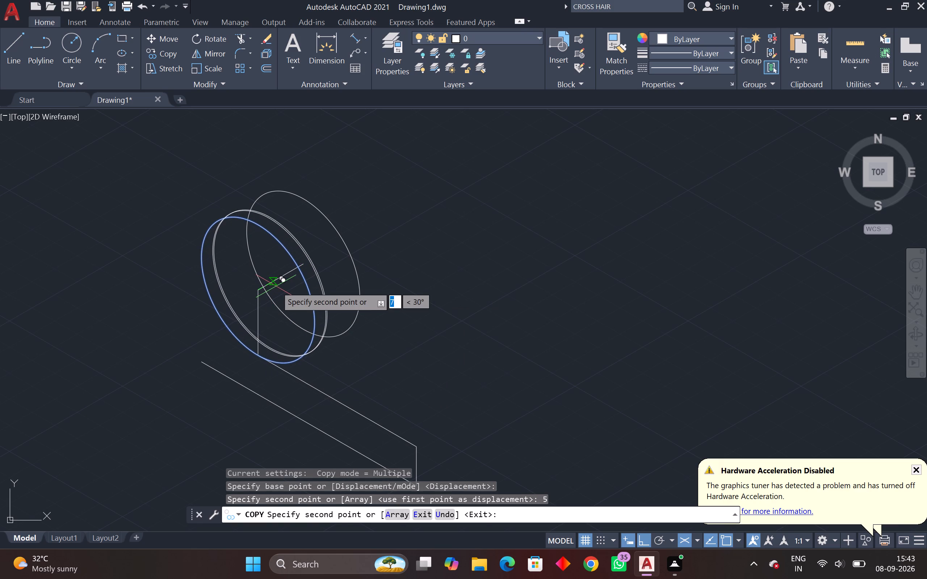
{"action": "key", "text": "Escape"}
{"action": "key", "text": "Escape"}
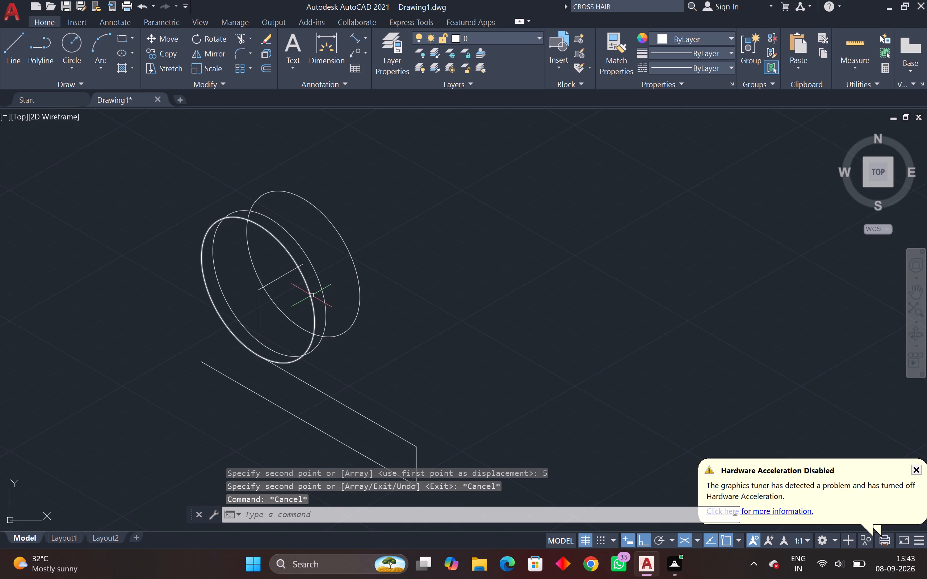
Draw a 30° line joining the upper edges of the front and rear isocircles.
{"action": "type", "text": "L"}
{"action": "key", "text": "space"}
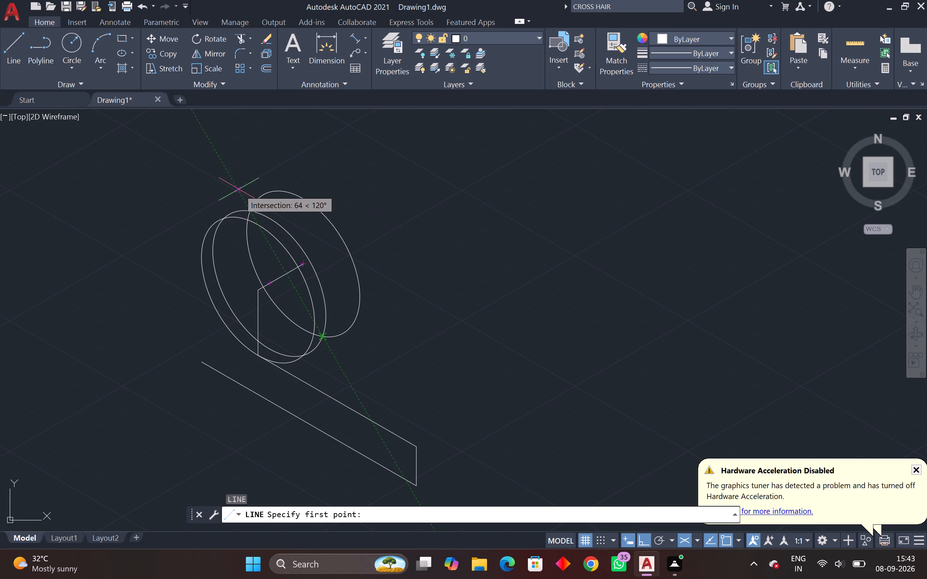
{"action": "left_click", "coordinate": [219, 221]}
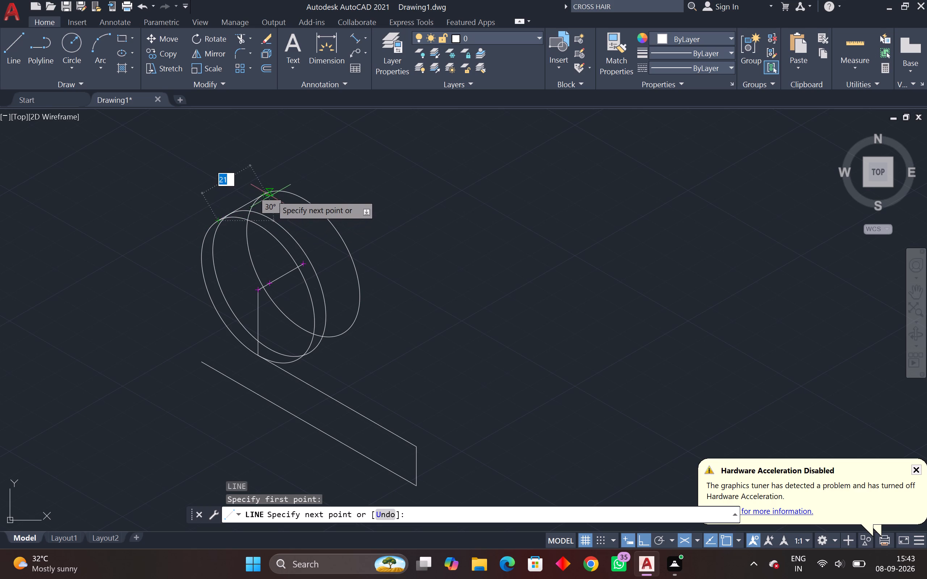
{"action": "left_click", "coordinate": [263, 193]}
{"action": "key", "text": "Escape"}
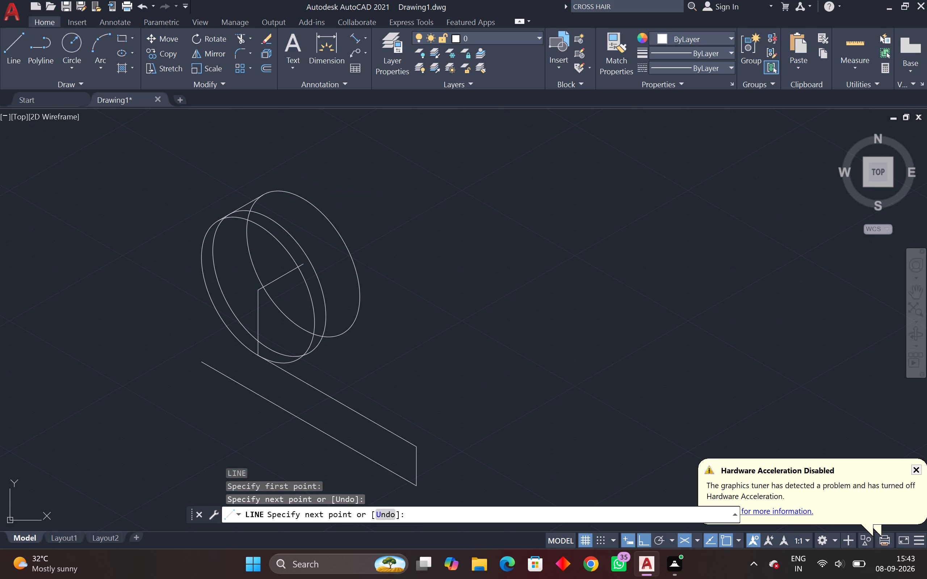
{"action": "key", "text": "Escape"}
Trim the part of the middle isocircle that lies inside the front isocircle, back to the vertical line.
{"action": "middle_click_drag", "start_coordinate": [286, 213], "coordinate": [306, 240]}
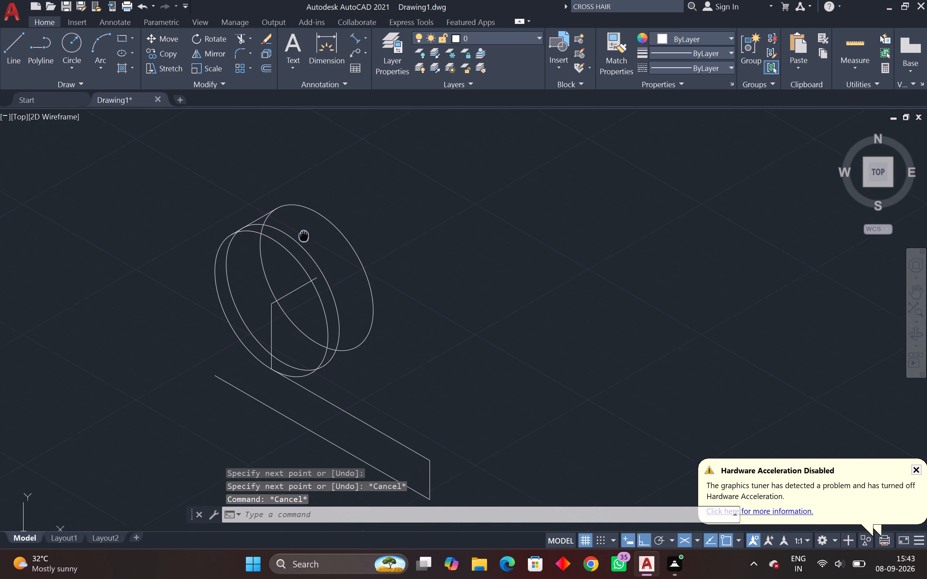
{"action": "middle_click_drag", "start_coordinate": [306, 240], "coordinate": [307, 242]}
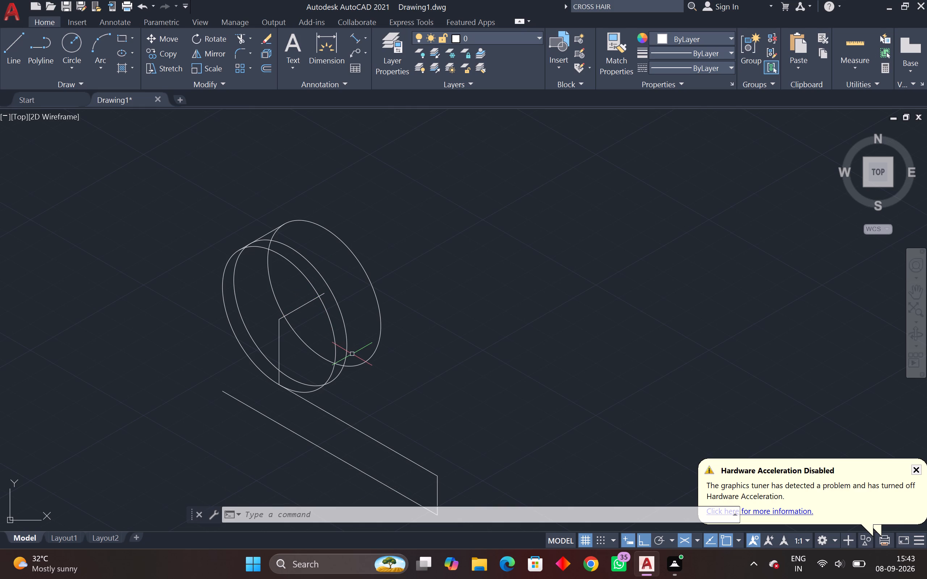
{"action": "key", "text": "Escape"}
{"action": "key", "text": "Escape"}
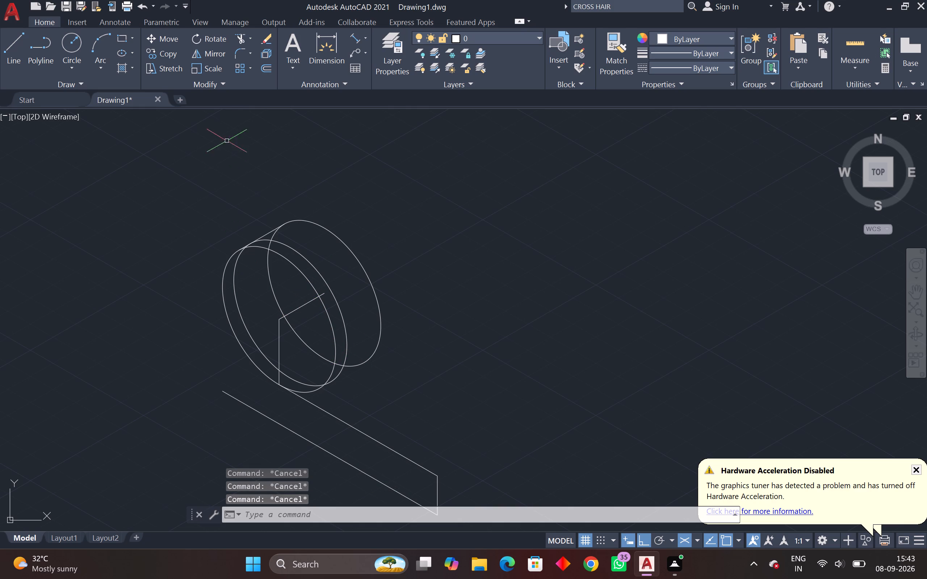
{"action": "left_click", "coordinate": [238, 40]}
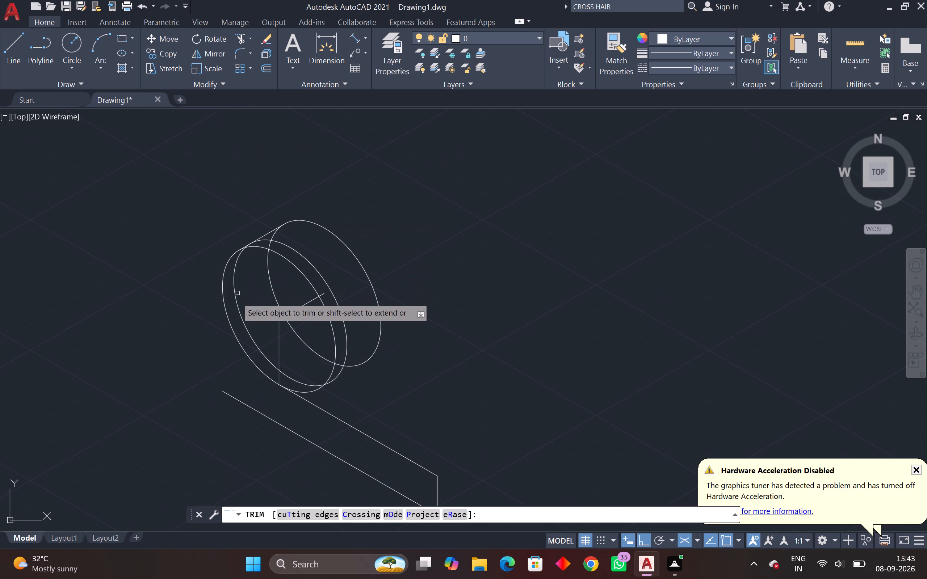
{"action": "left_click", "coordinate": [236, 298]}
{"action": "middle_click_drag", "start_coordinate": [243, 313], "coordinate": [240, 301]}
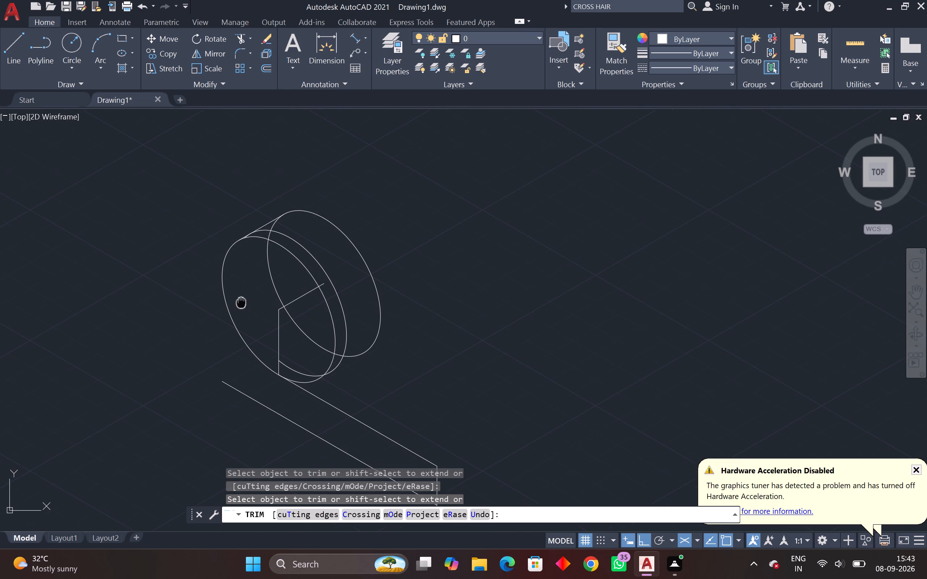
{"action": "middle_click_drag", "start_coordinate": [240, 301], "coordinate": [239, 300]}
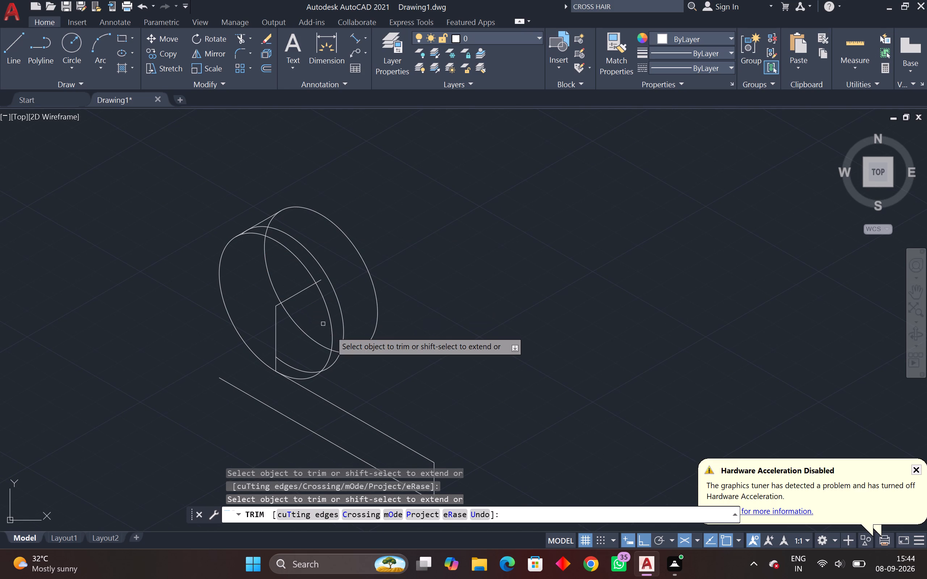
{"action": "key", "text": "Escape"}
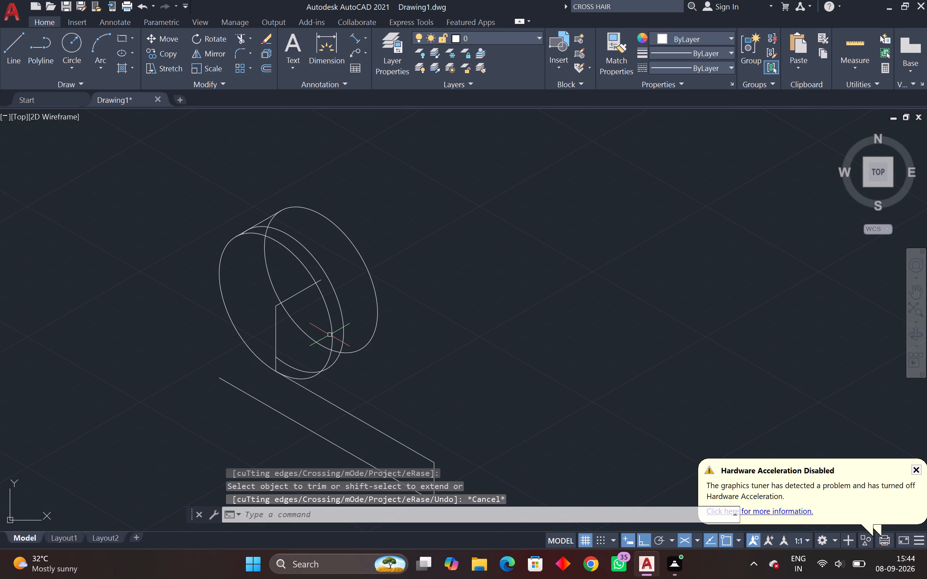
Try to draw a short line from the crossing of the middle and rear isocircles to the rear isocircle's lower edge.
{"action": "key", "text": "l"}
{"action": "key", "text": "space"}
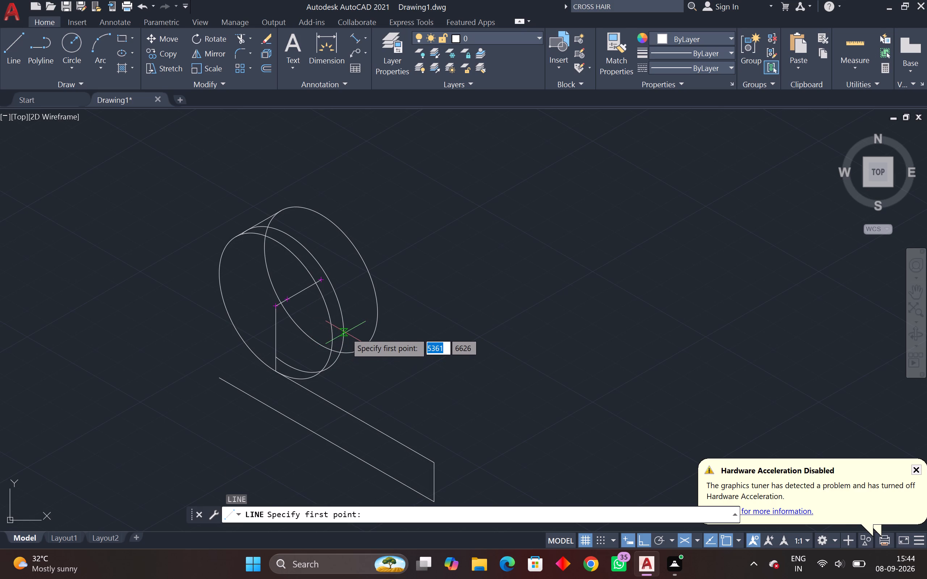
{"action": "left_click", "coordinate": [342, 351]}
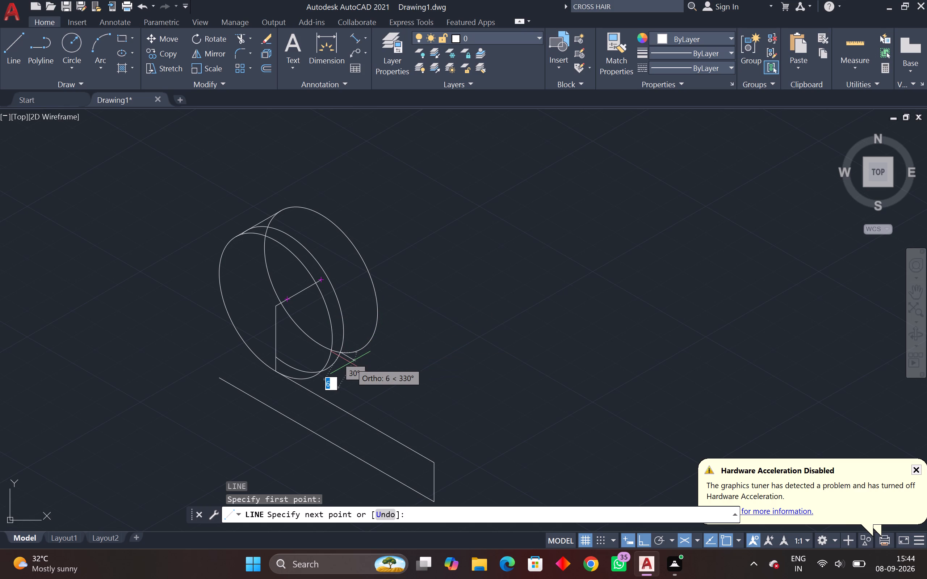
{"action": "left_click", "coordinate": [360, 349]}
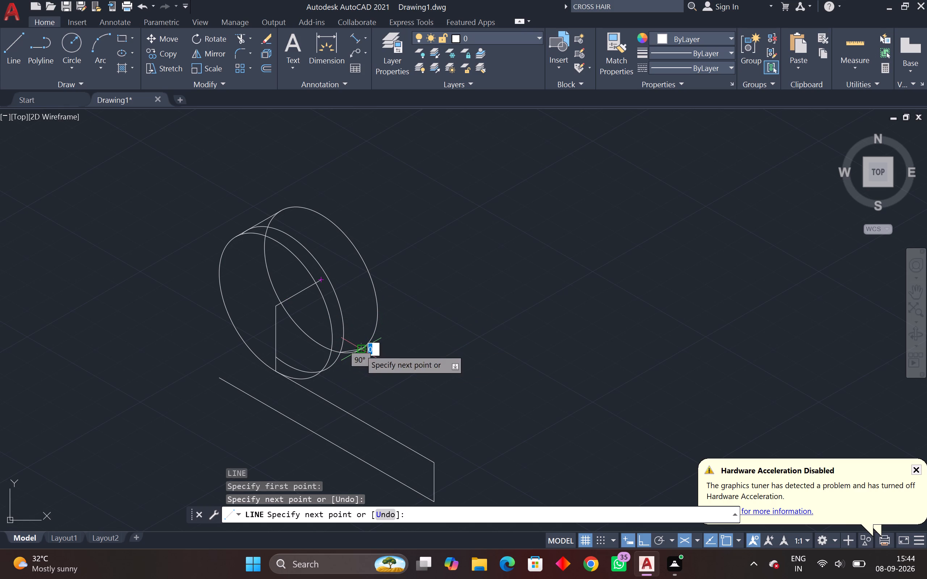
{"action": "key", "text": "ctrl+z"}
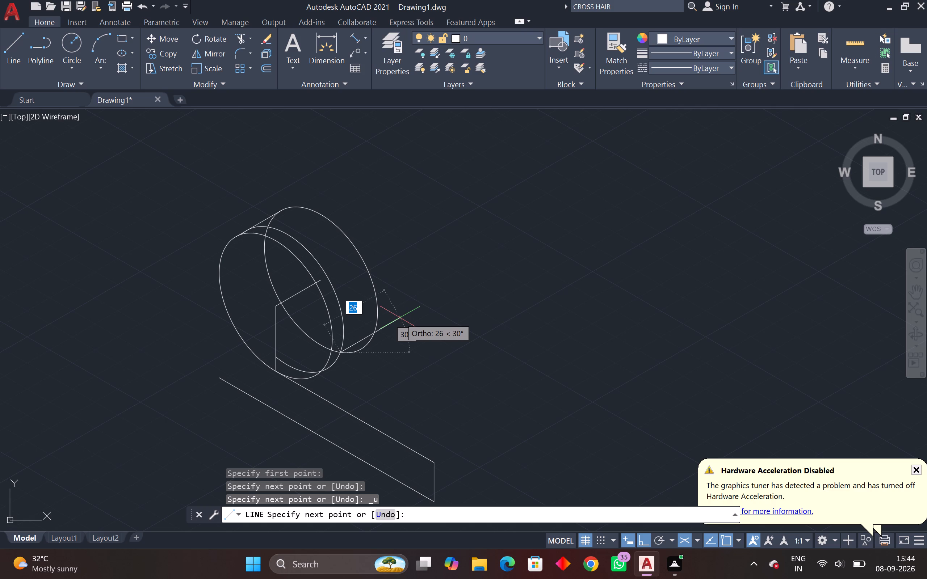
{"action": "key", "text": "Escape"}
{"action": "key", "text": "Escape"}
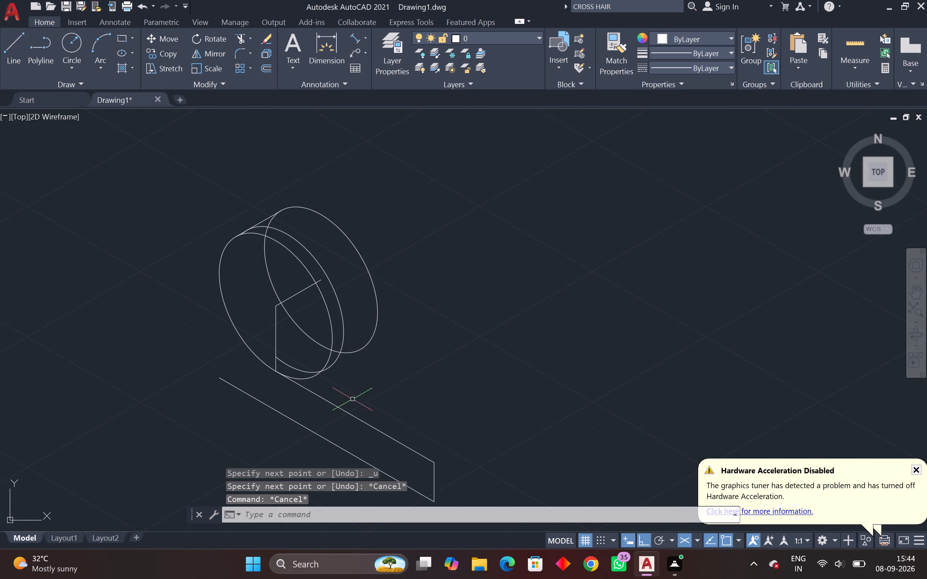
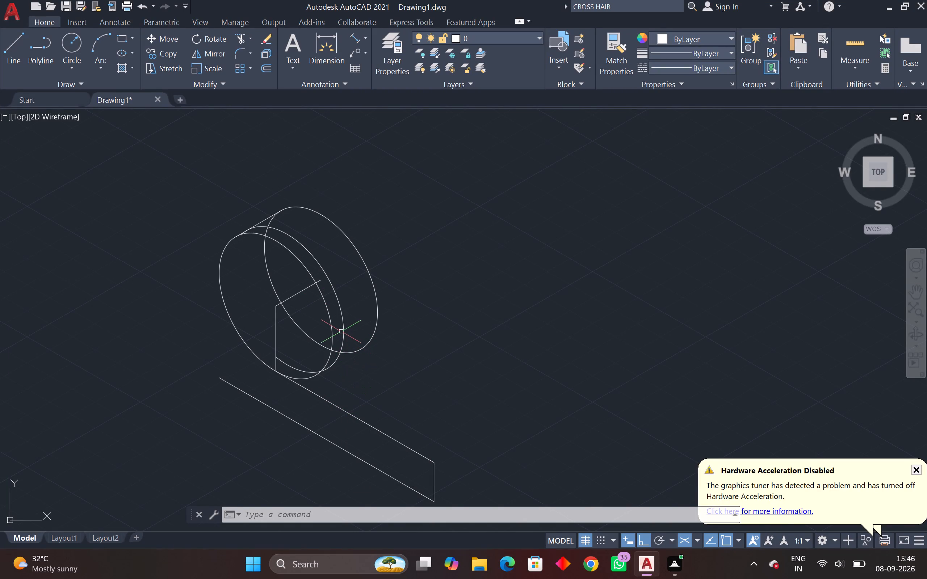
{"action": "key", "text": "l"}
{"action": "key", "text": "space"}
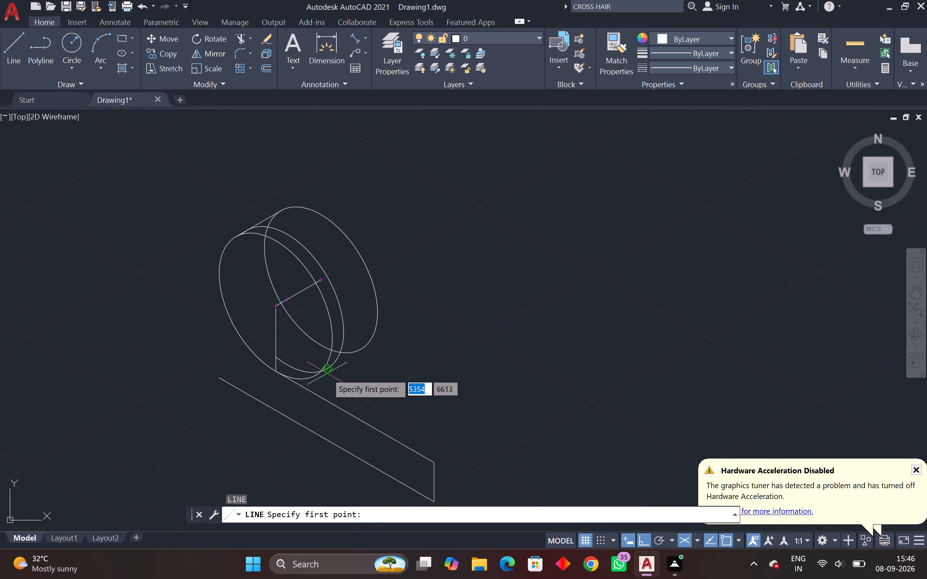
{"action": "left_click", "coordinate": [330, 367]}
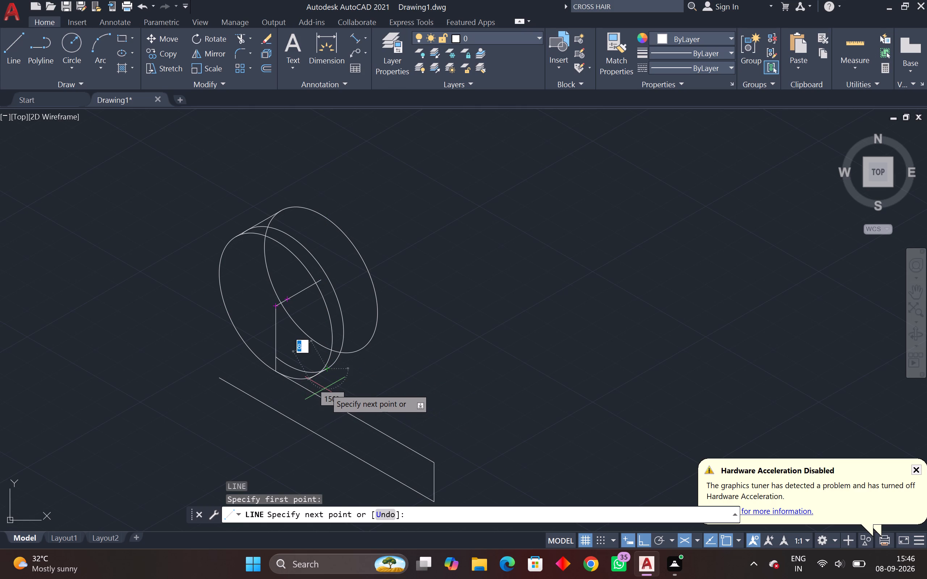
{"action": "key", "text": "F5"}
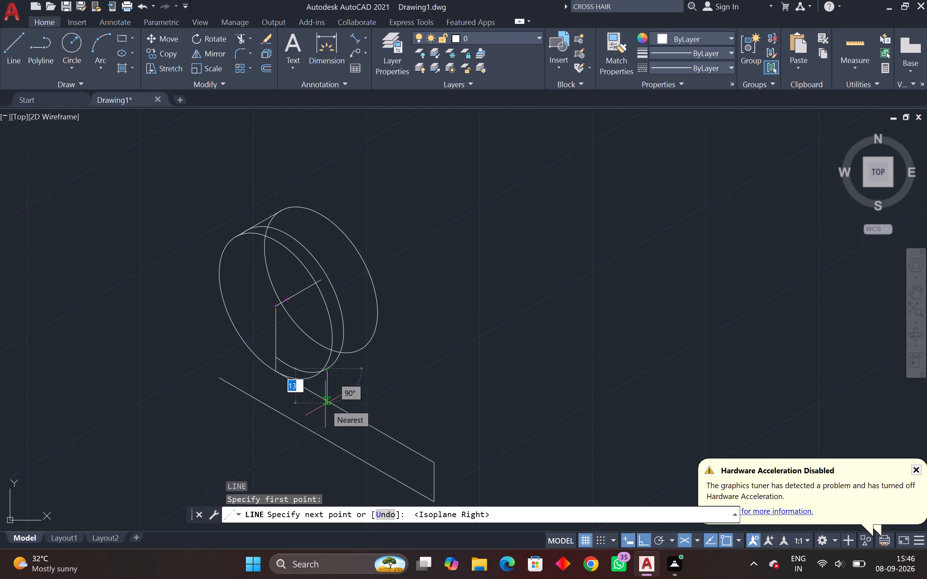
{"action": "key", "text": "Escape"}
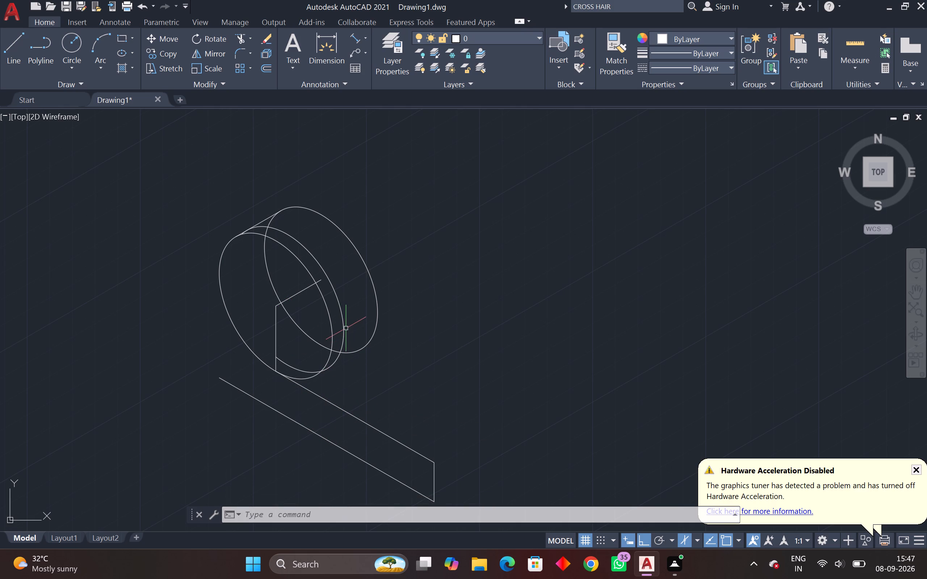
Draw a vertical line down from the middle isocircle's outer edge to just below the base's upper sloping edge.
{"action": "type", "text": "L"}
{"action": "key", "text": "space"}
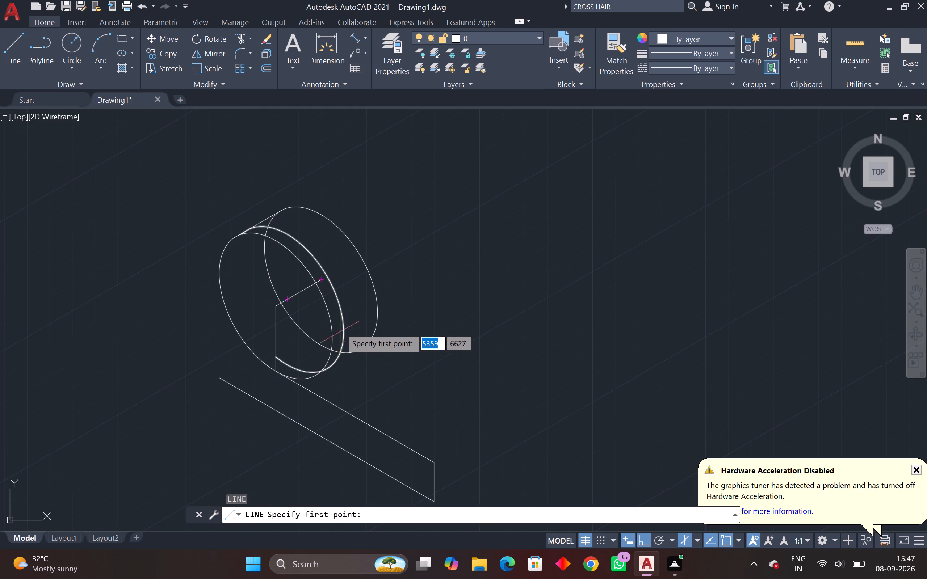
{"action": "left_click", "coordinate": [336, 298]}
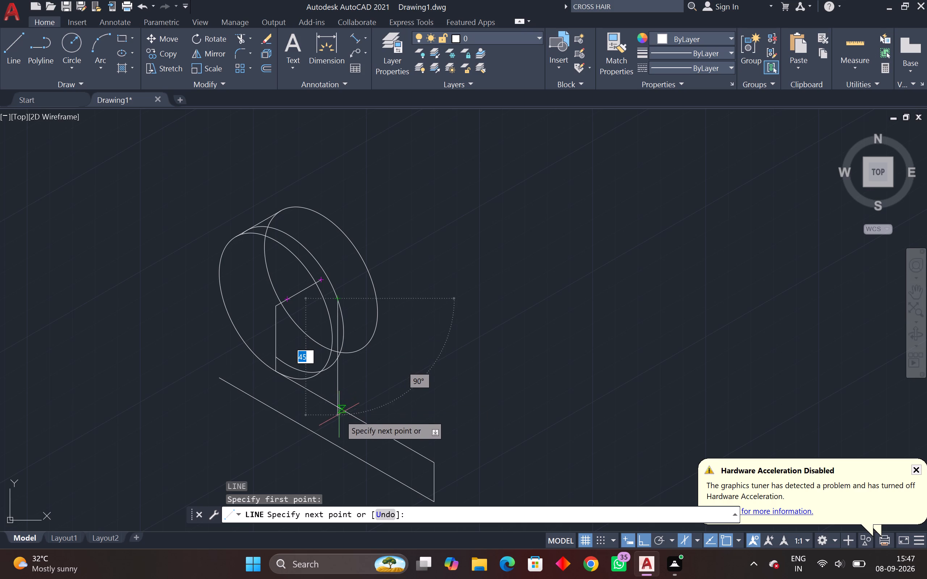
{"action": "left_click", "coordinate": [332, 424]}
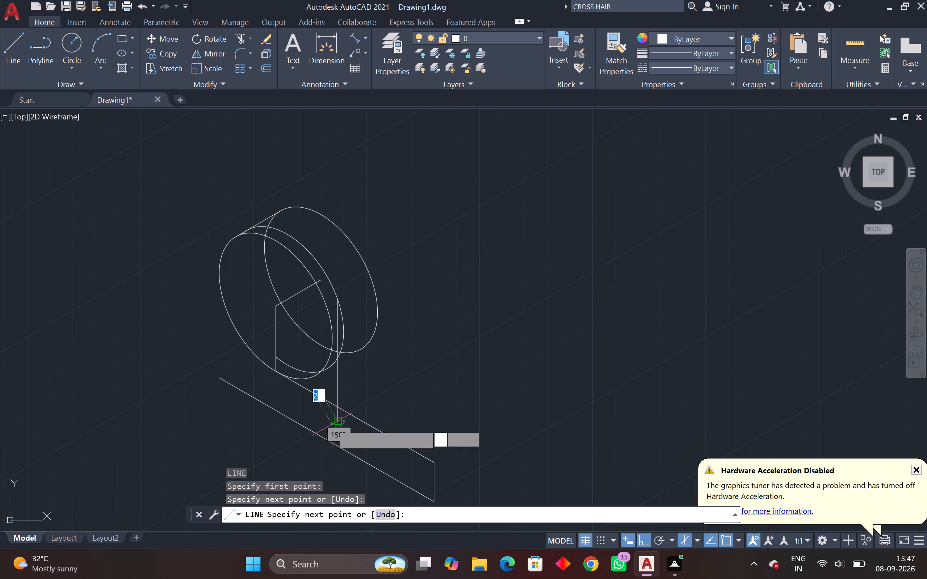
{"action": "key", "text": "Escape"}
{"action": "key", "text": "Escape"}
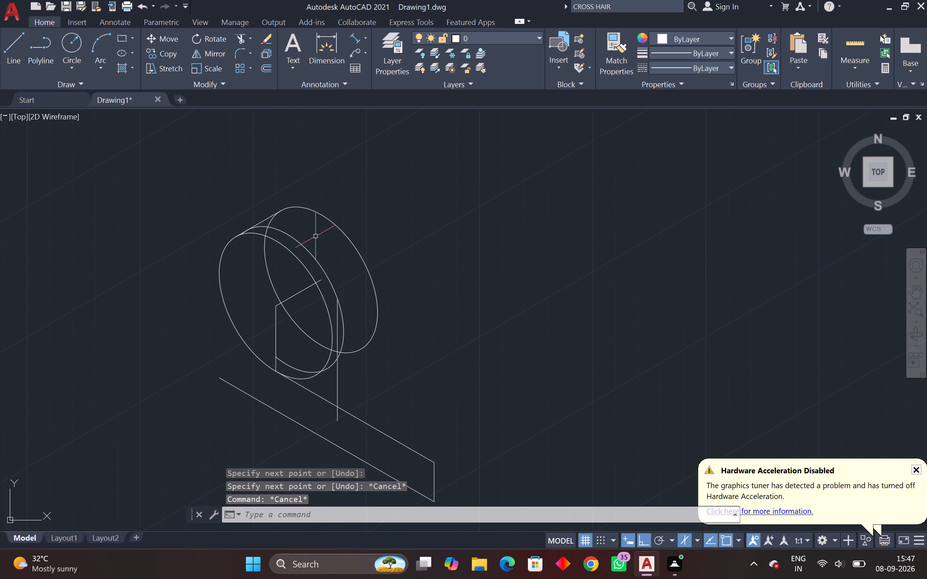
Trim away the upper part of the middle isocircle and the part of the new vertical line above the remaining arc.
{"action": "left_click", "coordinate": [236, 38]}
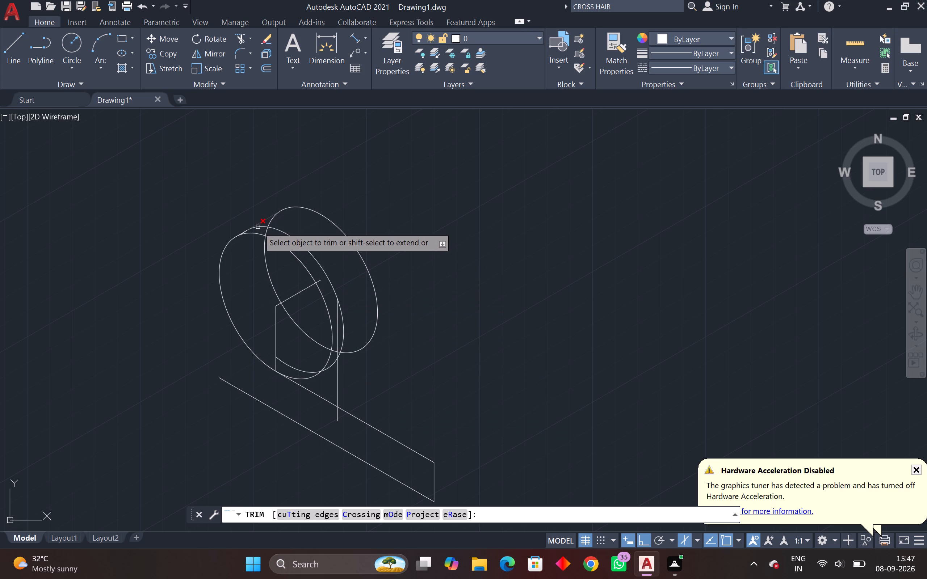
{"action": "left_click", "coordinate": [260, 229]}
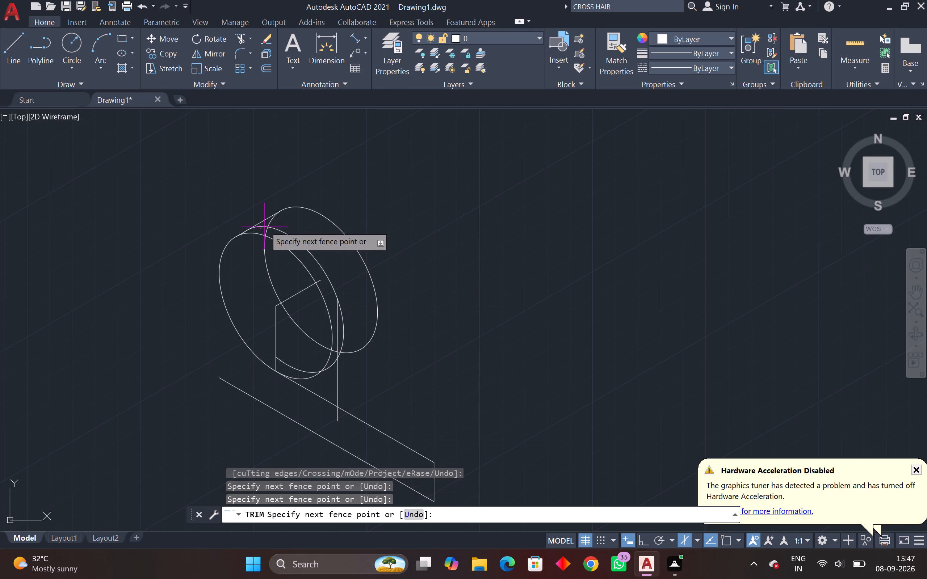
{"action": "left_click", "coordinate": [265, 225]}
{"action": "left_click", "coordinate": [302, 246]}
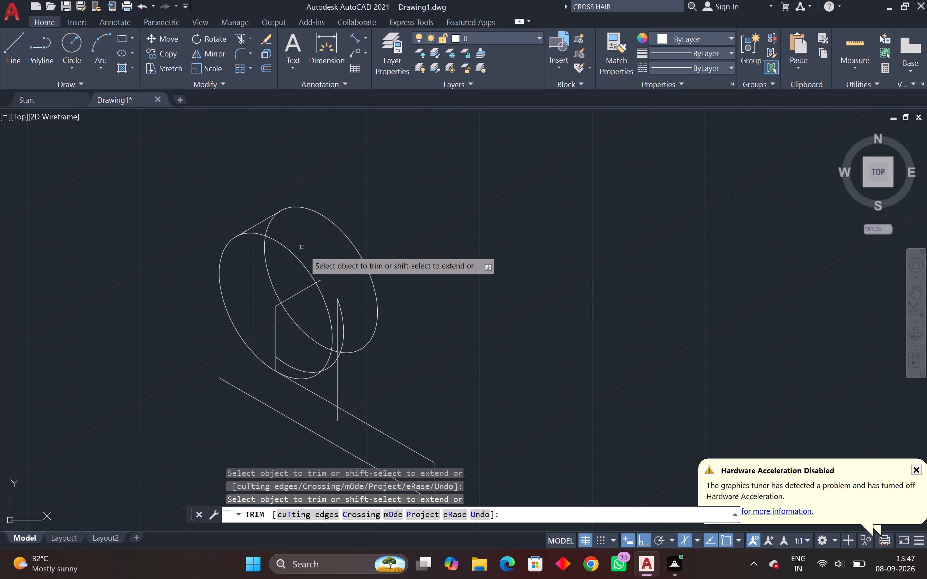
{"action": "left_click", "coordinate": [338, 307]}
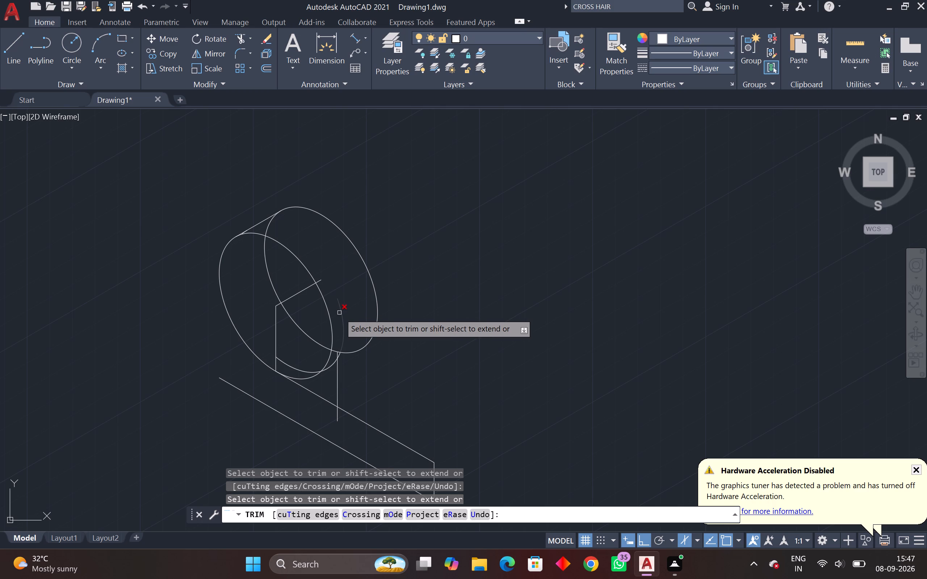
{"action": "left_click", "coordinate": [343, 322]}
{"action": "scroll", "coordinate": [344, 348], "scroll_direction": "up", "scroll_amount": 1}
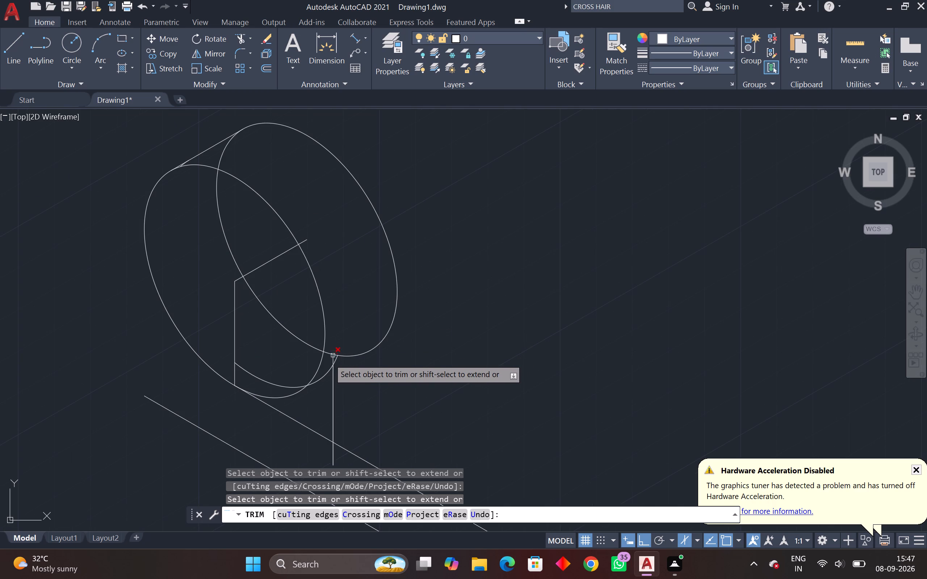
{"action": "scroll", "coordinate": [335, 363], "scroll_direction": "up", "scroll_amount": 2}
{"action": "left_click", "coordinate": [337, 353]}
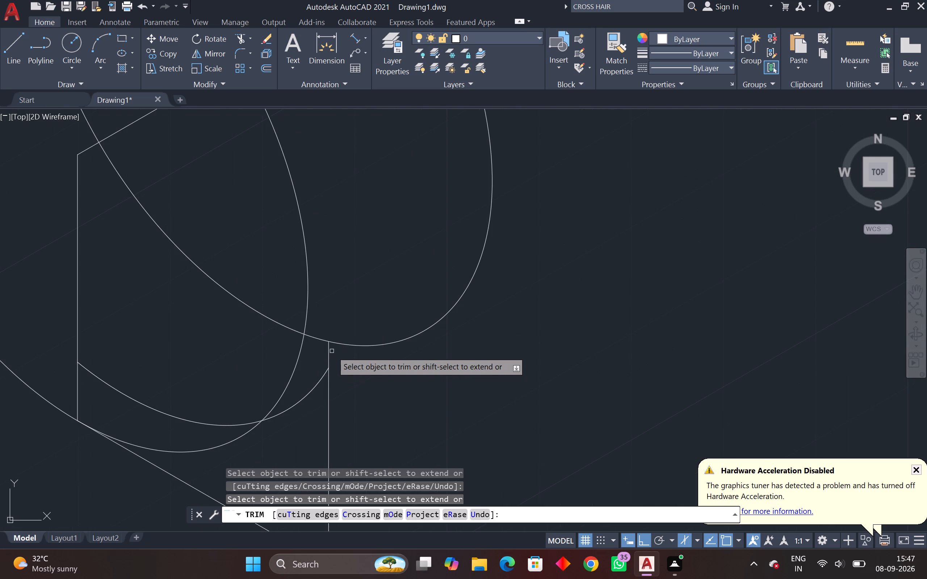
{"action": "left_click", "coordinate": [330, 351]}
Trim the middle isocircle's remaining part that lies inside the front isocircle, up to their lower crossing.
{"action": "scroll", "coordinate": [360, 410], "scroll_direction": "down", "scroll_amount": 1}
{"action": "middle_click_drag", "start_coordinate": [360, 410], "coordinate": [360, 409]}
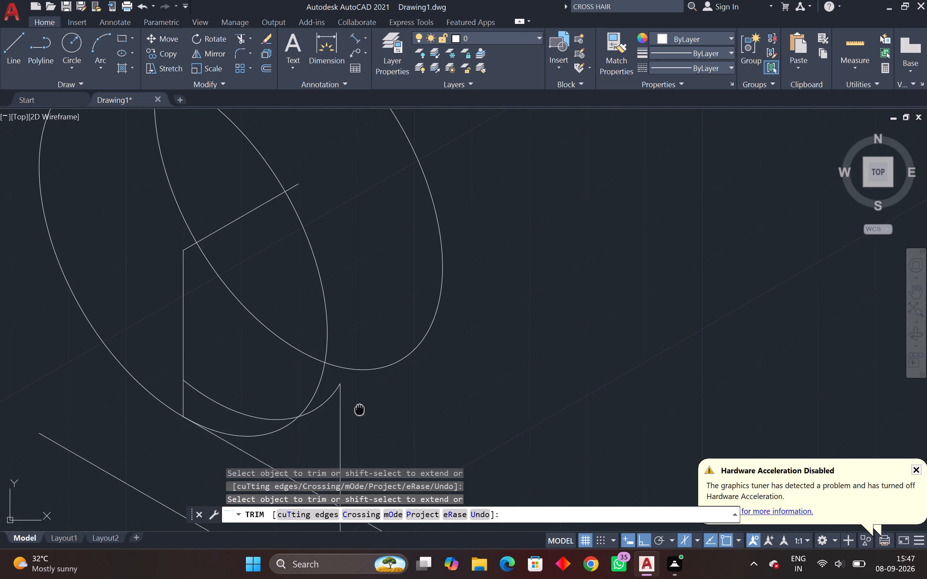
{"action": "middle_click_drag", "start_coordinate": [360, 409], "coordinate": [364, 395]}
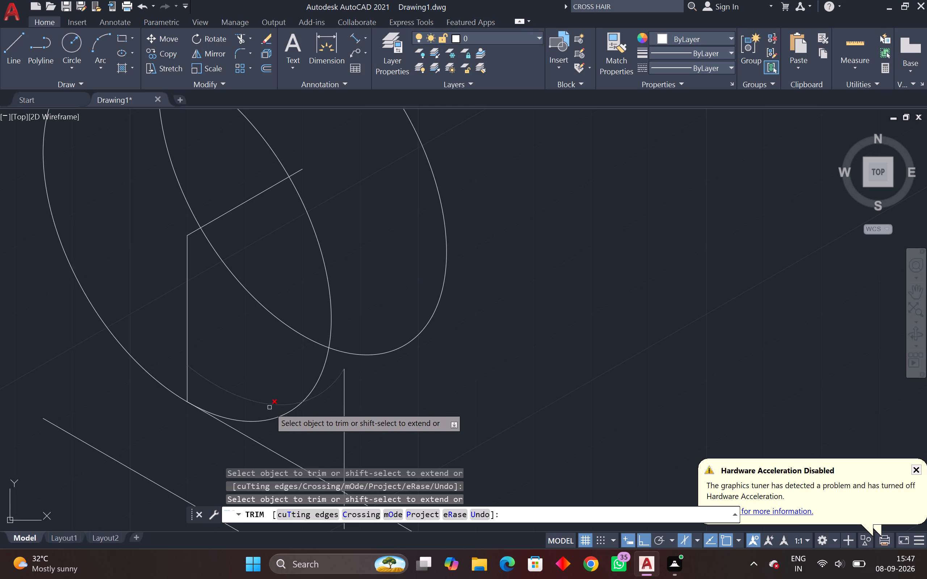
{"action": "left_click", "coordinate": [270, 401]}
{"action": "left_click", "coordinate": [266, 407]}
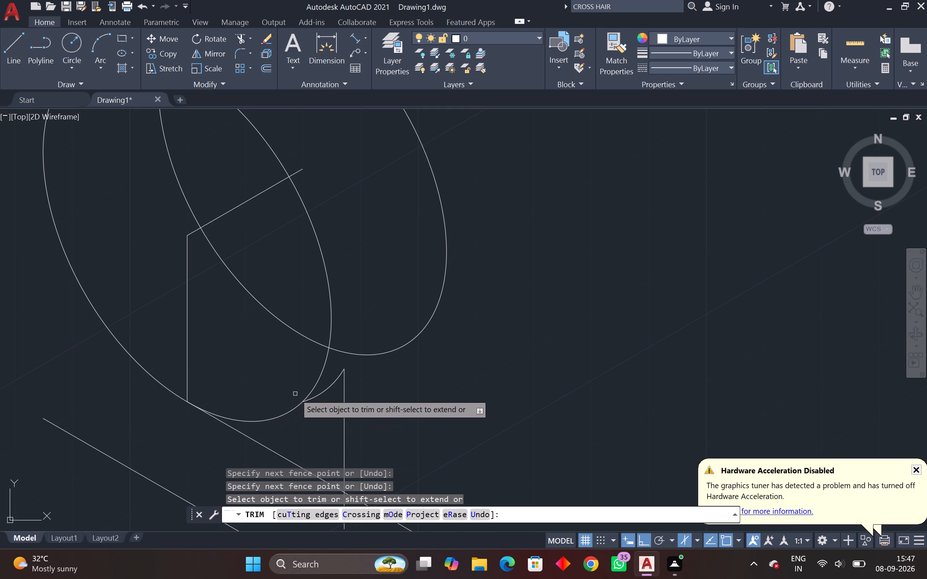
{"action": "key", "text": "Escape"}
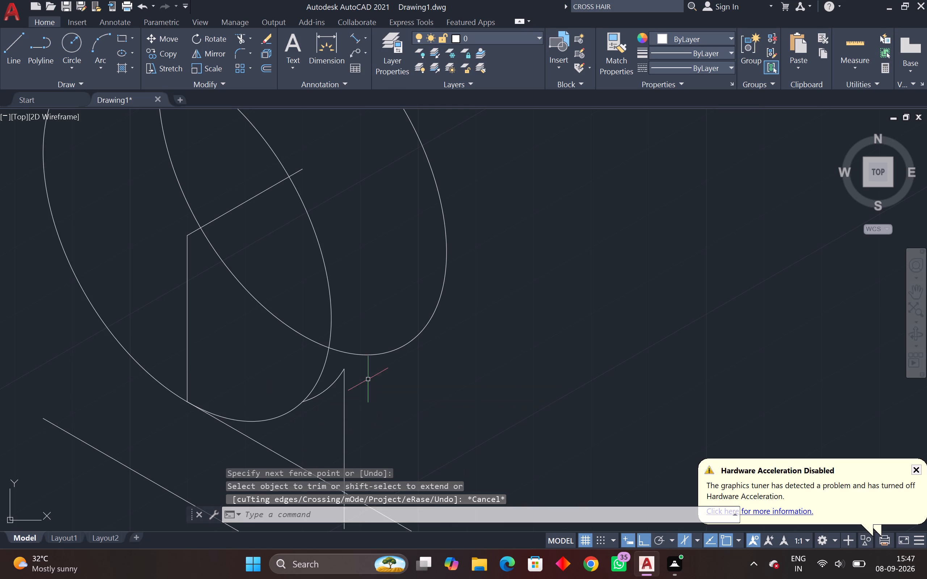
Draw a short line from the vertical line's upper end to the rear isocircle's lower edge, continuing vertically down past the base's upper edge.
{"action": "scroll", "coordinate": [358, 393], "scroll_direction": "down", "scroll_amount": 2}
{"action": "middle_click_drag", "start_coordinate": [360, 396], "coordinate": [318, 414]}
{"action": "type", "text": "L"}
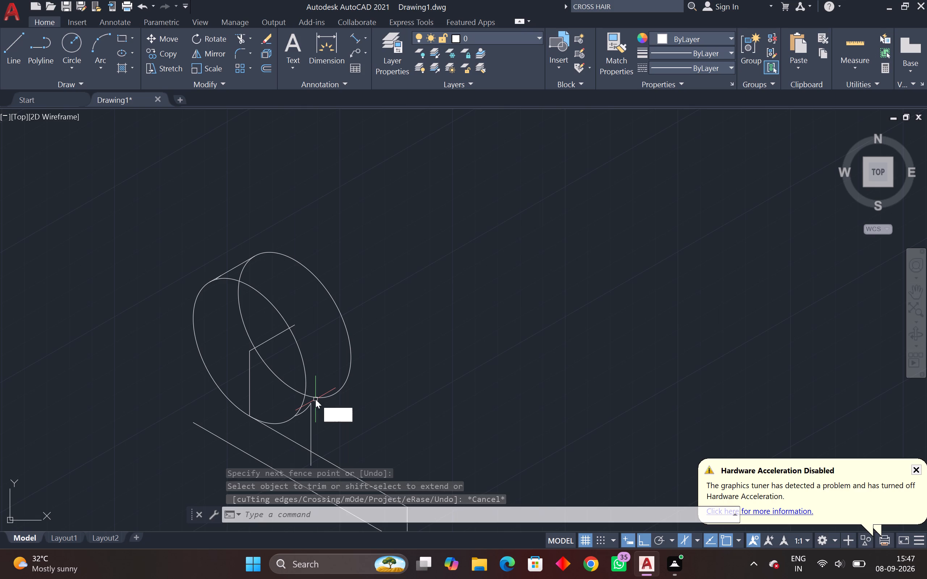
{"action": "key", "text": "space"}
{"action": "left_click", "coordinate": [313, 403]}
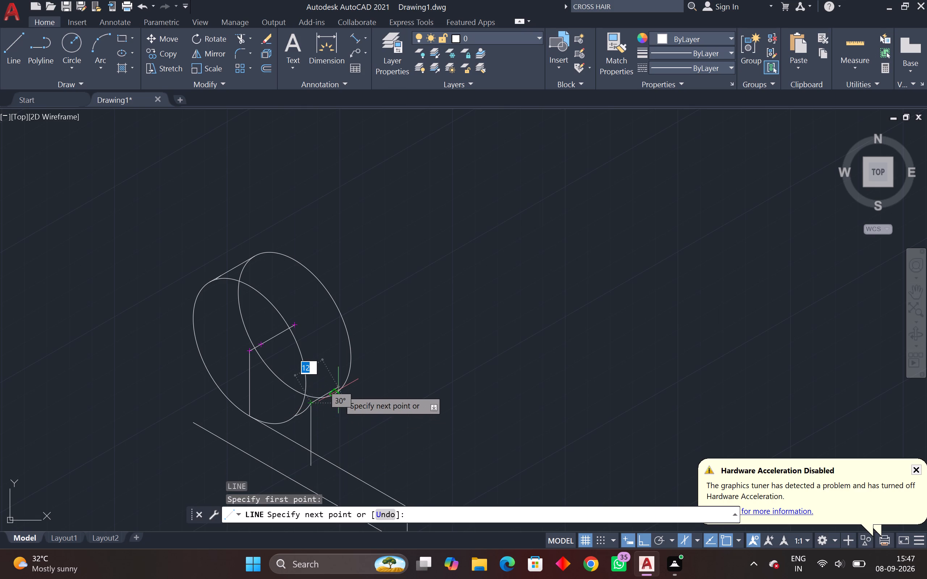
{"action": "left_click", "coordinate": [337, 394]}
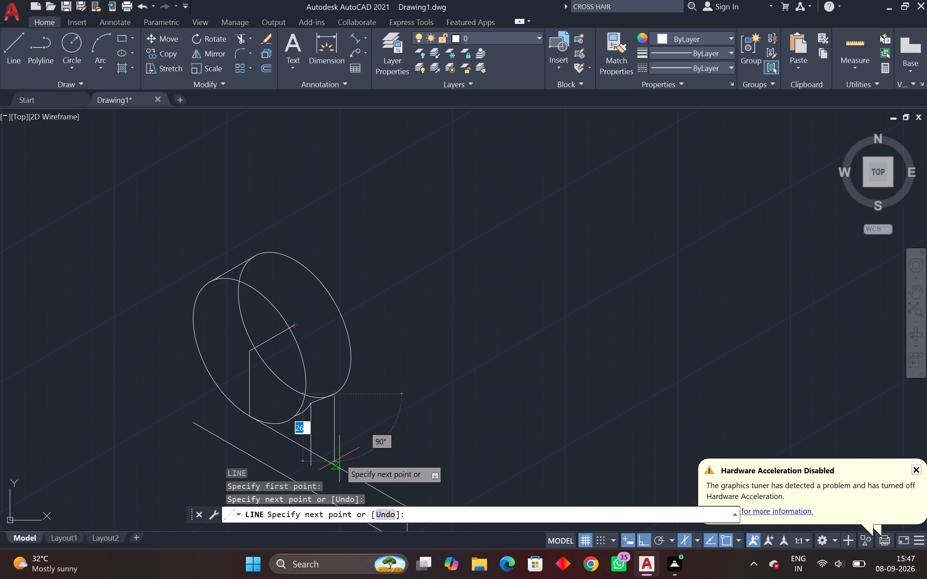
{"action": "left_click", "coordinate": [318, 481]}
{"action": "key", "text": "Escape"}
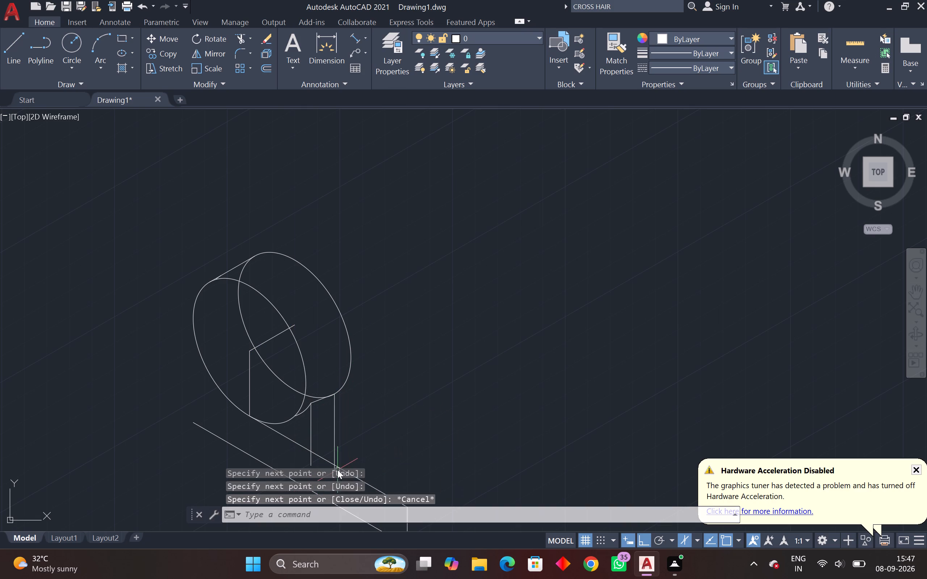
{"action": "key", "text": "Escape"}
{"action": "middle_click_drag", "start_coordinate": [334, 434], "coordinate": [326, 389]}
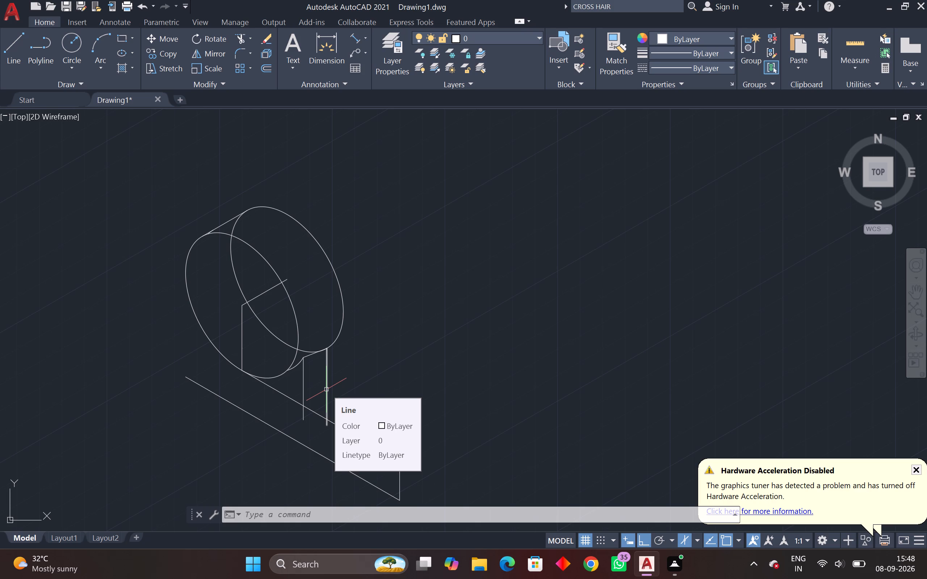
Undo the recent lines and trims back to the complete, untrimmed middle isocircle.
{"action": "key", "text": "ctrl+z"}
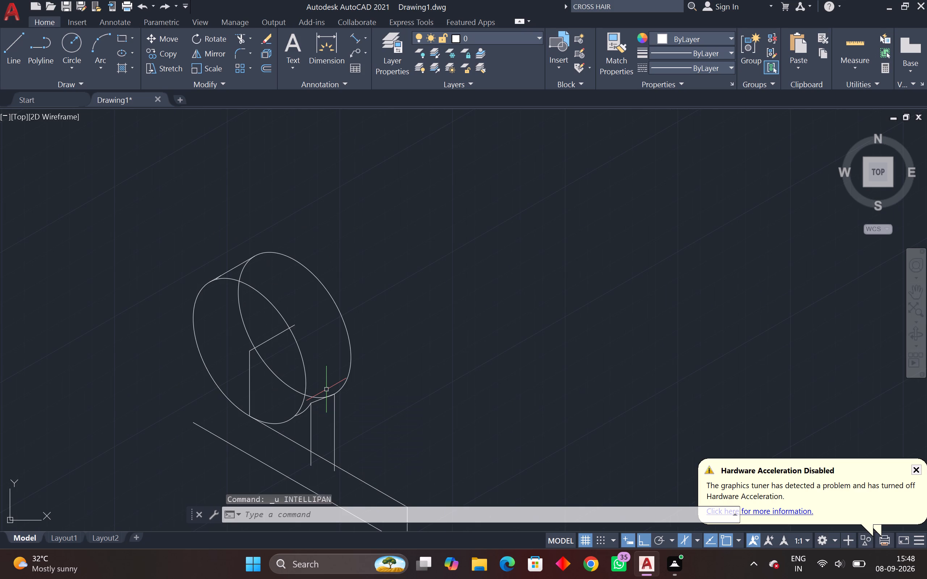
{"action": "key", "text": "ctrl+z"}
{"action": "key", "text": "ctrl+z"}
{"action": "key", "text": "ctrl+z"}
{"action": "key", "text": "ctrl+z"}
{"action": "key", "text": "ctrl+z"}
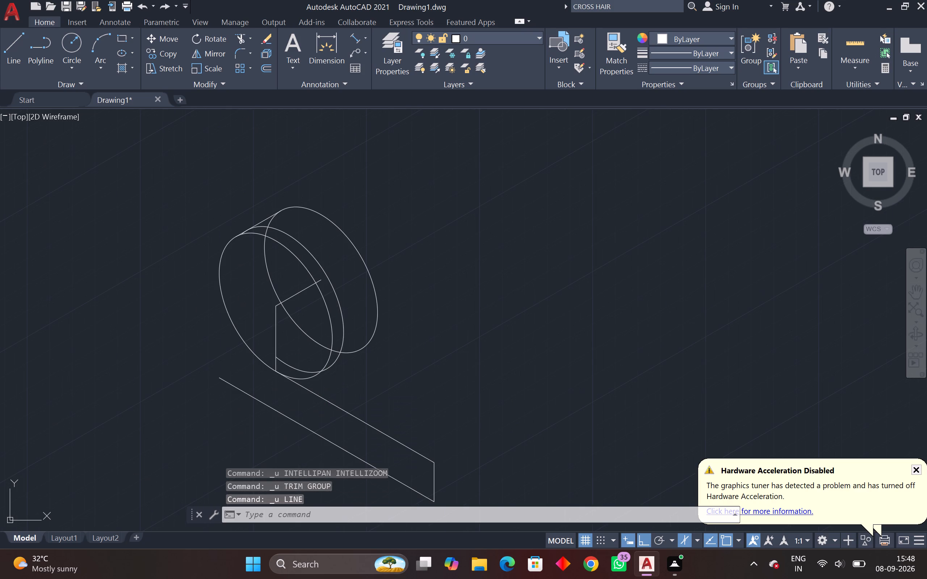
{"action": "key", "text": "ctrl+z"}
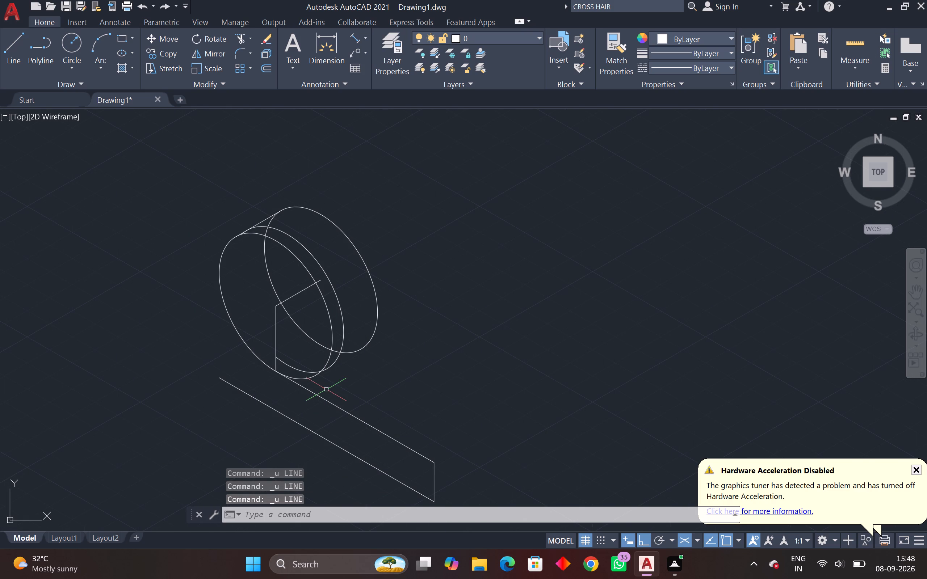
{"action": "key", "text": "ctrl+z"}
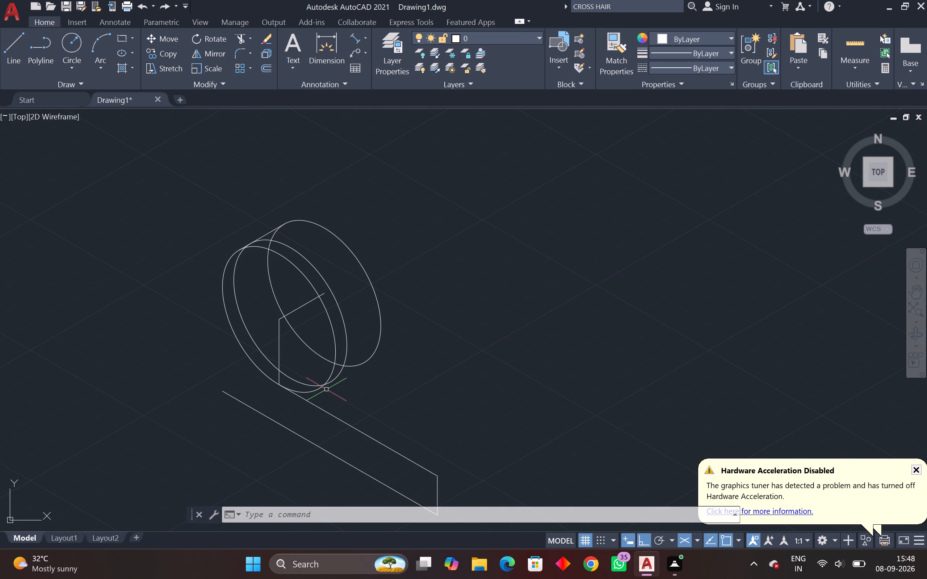
Draw a line about 32 units long at 330° from the front isocircle's centre, ending beyond the middle isocircle.
{"action": "type", "text": "L"}
{"action": "key", "text": "space"}
{"action": "left_click", "coordinate": [282, 321]}
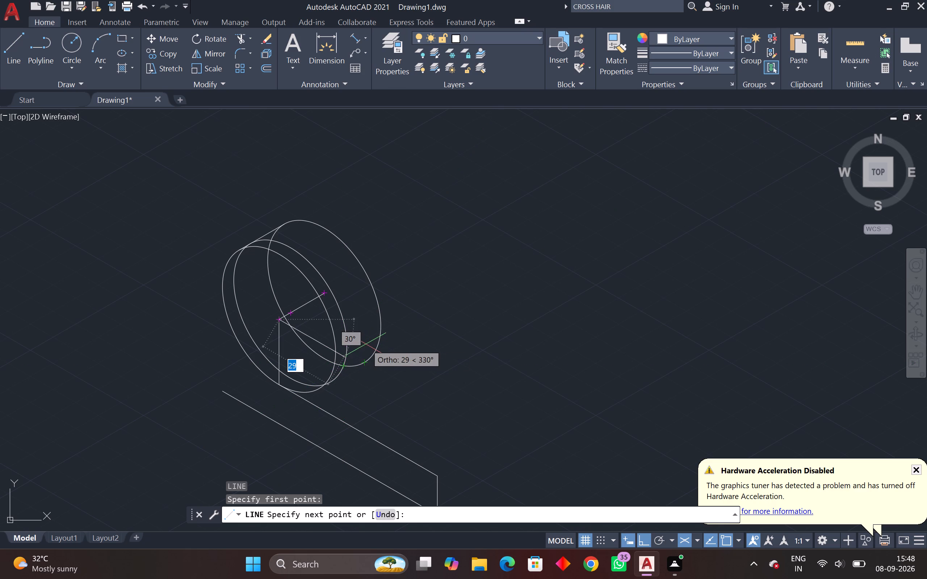
{"action": "left_click", "coordinate": [423, 322]}
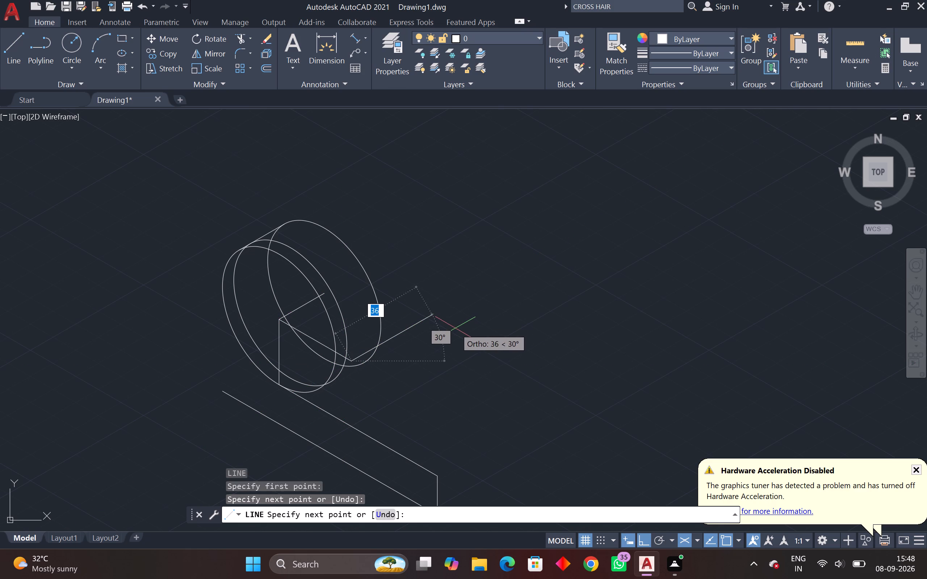
{"action": "key", "text": "Escape"}
{"action": "key", "text": "Escape"}
Draw a 30° line from the crossing of the 330° centre line and the middle isocircle to a point past the rear isocircle.
{"action": "scroll", "coordinate": [354, 370], "scroll_direction": "up", "scroll_amount": 2}
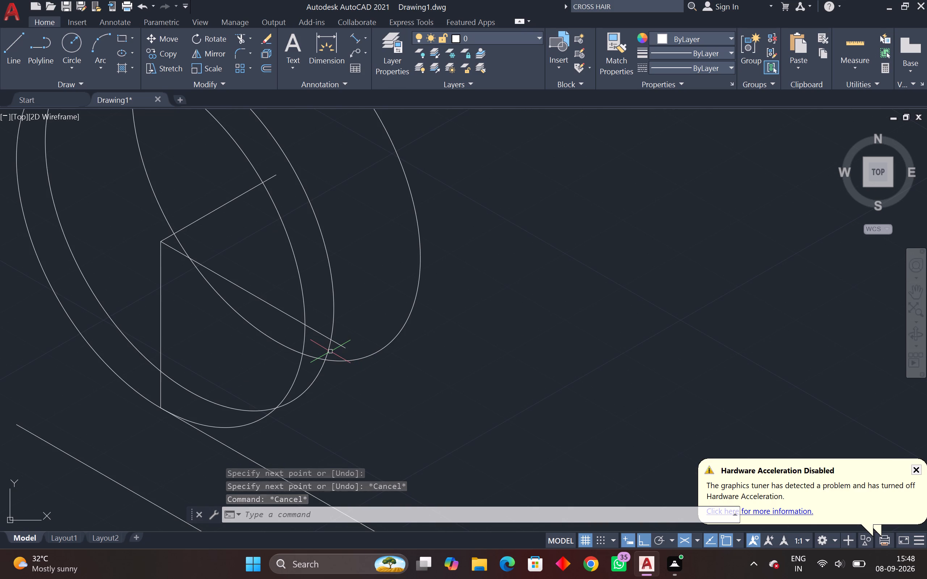
{"action": "type", "text": "L"}
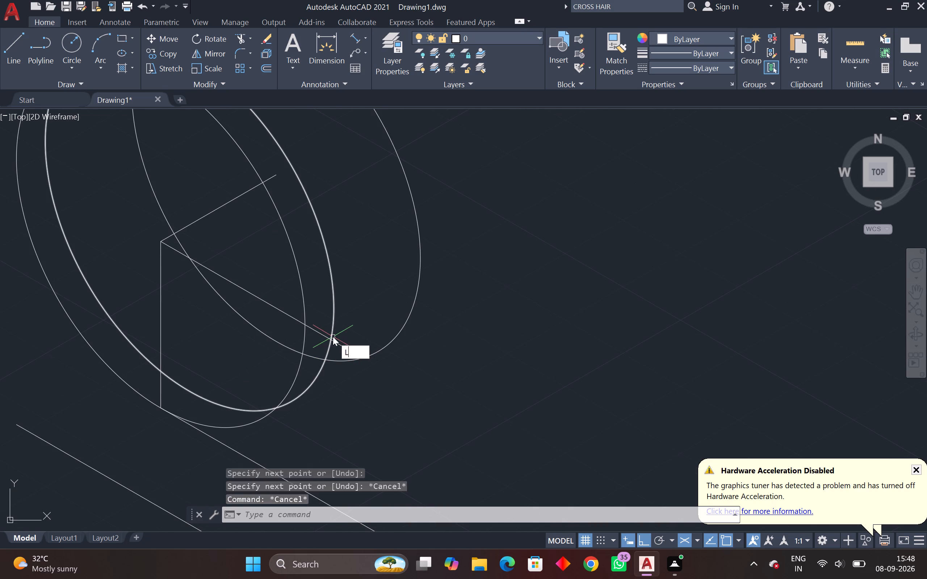
{"action": "key", "text": "space"}
{"action": "left_click", "coordinate": [331, 338]}
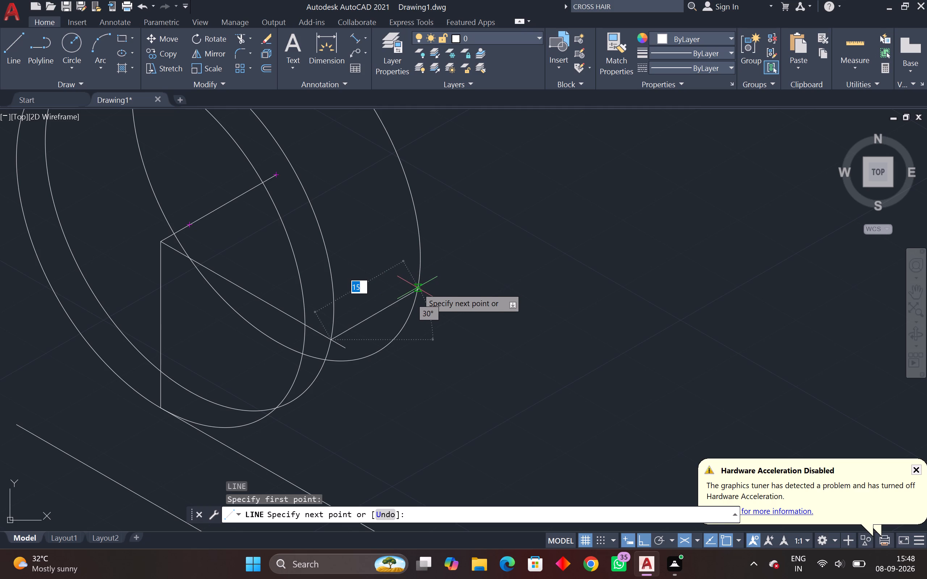
{"action": "left_click", "coordinate": [433, 247]}
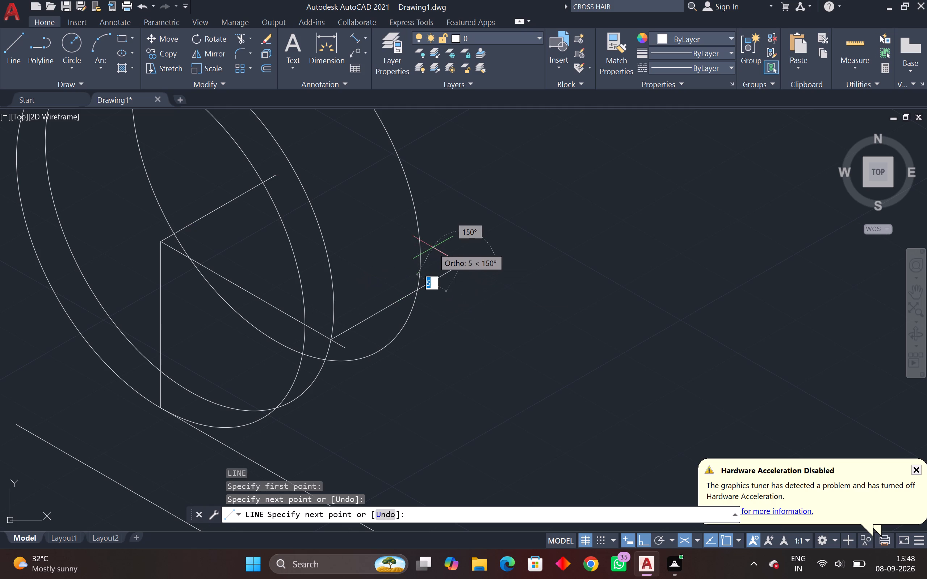
{"action": "key", "text": "Escape"}
{"action": "key", "text": "Escape"}
Draw a vertical line down from the crossing of the 330° centre line and middle isocircle, ending just past the base's upper edge.
{"action": "type", "text": "L"}
{"action": "key", "text": "space"}
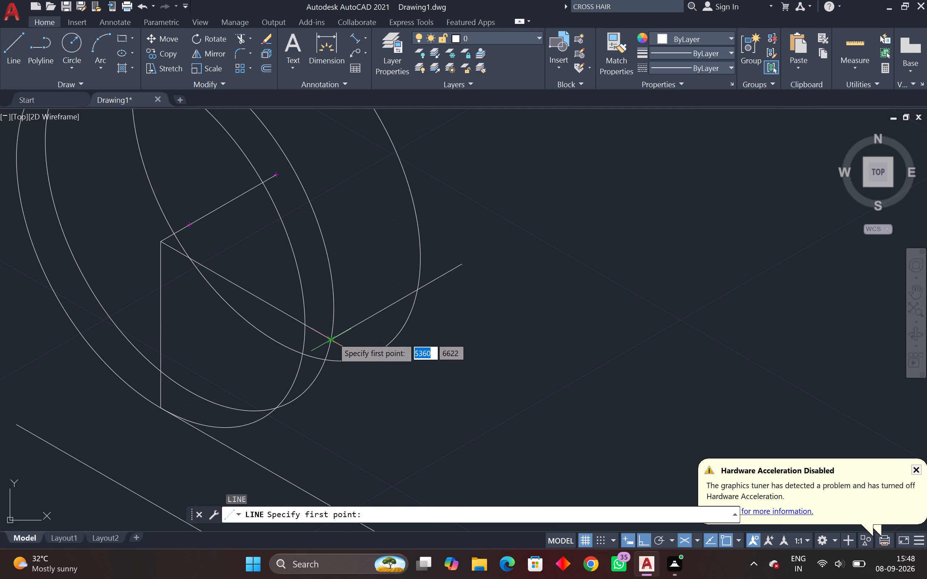
{"action": "left_click_drag", "start_coordinate": [333, 338], "coordinate": [331, 341]}
{"action": "key", "text": "F5"}
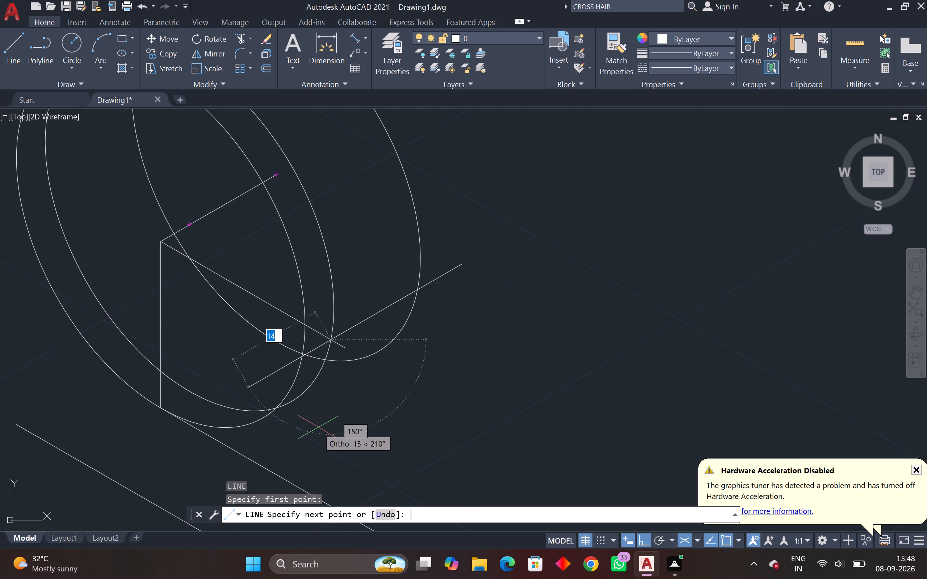
{"action": "middle_click_drag", "start_coordinate": [331, 474], "coordinate": [368, 358]}
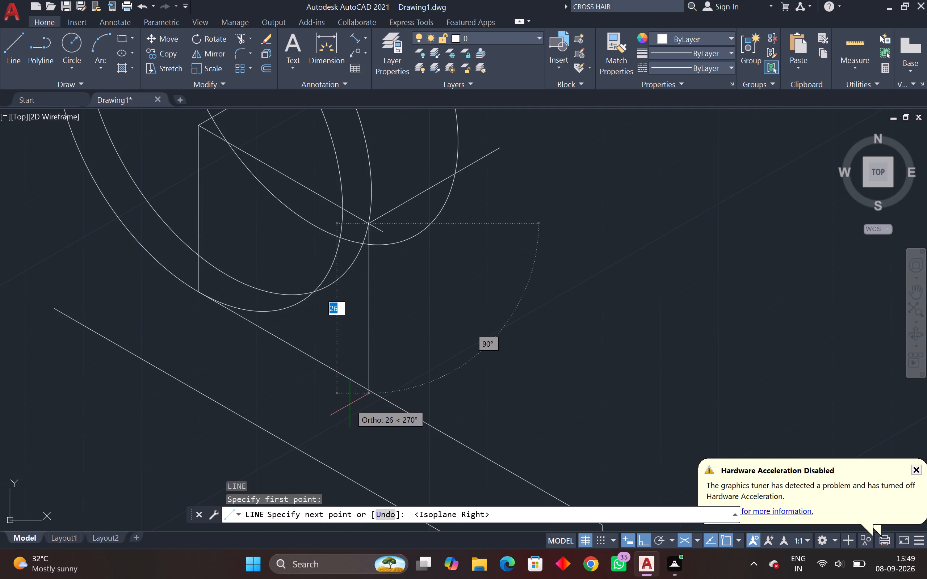
{"action": "left_click", "coordinate": [351, 413]}
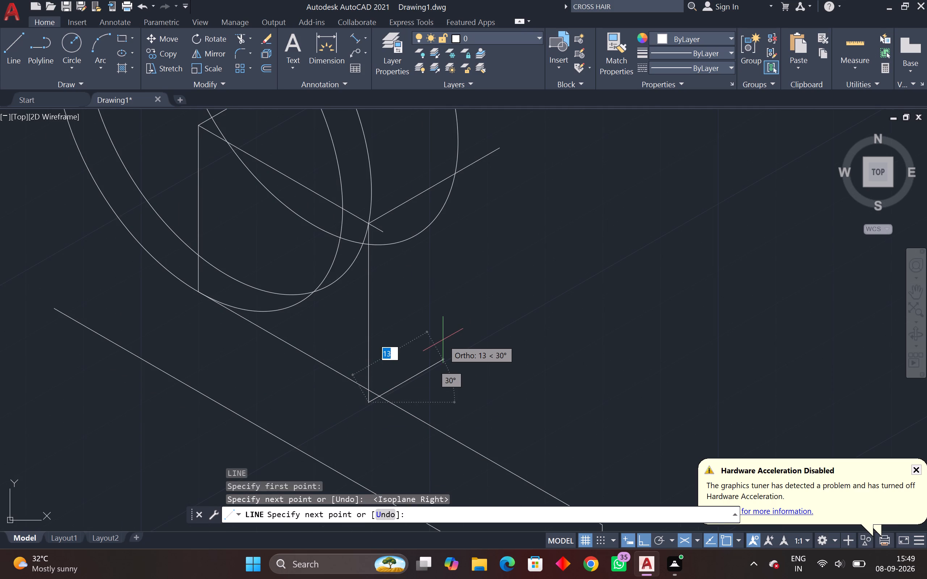
{"action": "key", "text": "Escape"}
Draw a vertical line about 41 units long down from the crossing of the 30° line and the rear isocircle.
{"action": "type", "text": "L"}
{"action": "key", "text": "space"}
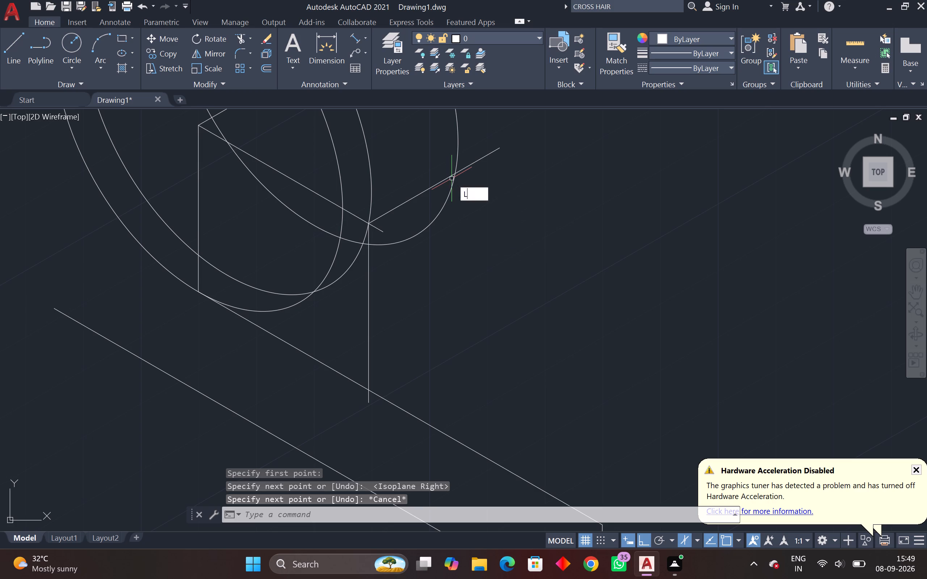
{"action": "left_click", "coordinate": [457, 172]}
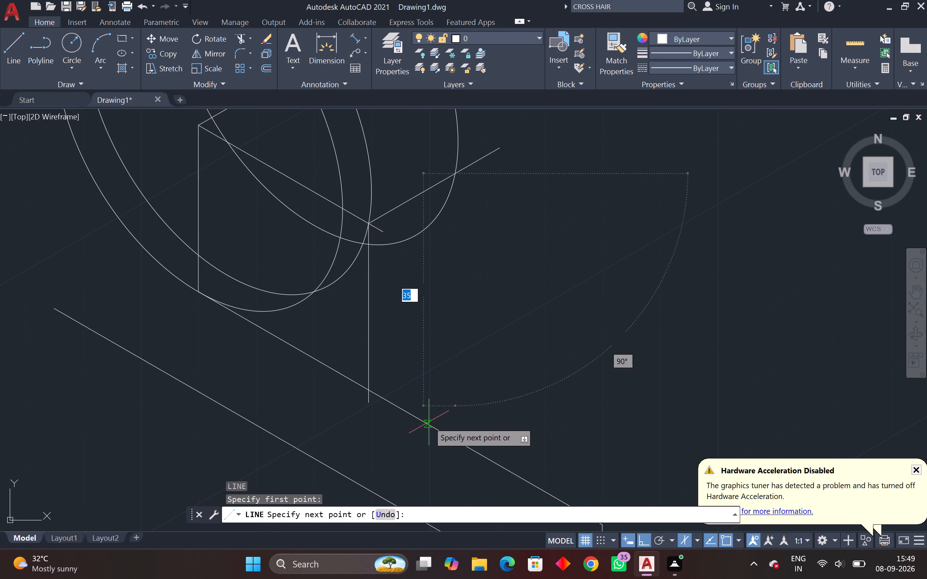
{"action": "left_click", "coordinate": [429, 462]}
{"action": "key", "text": "Escape"}
{"action": "key", "text": "Escape"}
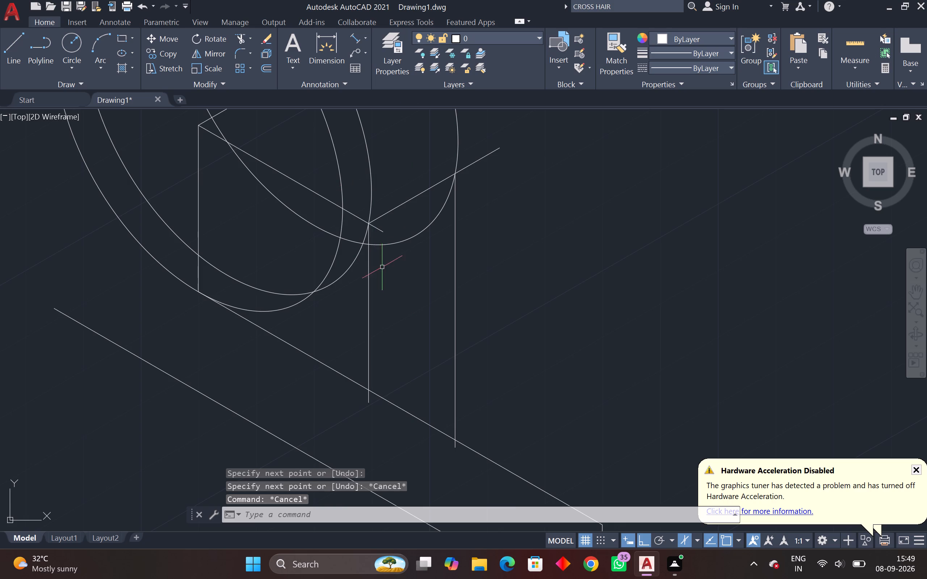
Trim away the 330° centre line and the end of the lower 30° line projecting beyond the rear isocircle.
{"action": "middle_click_drag", "start_coordinate": [382, 277], "coordinate": [339, 359]}
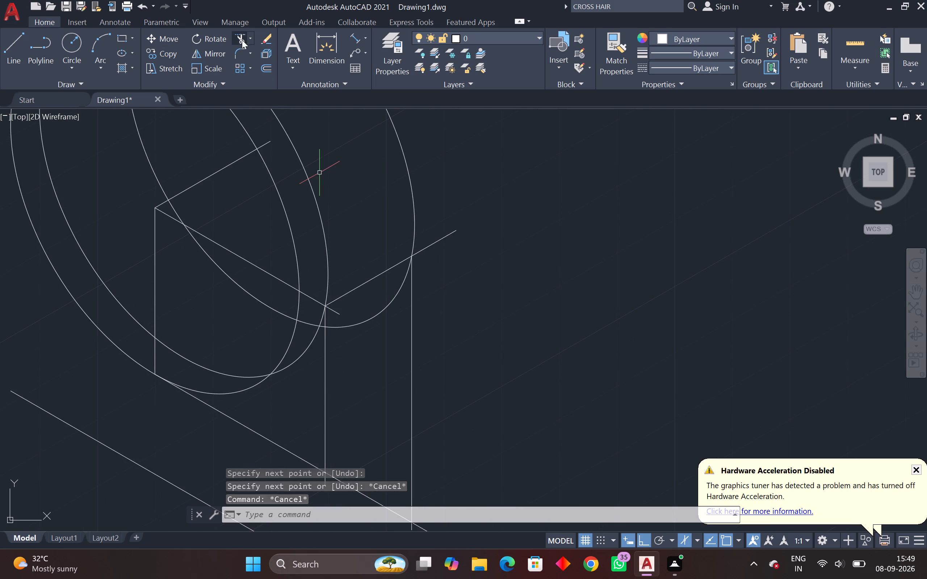
{"action": "left_click", "coordinate": [242, 39]}
{"action": "left_click", "coordinate": [258, 267]}
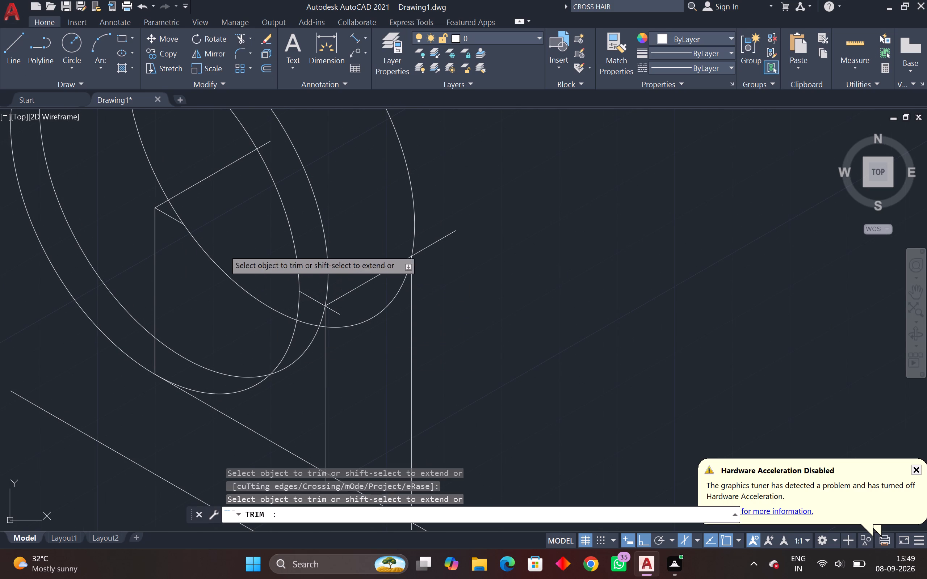
{"action": "left_click", "coordinate": [172, 217]}
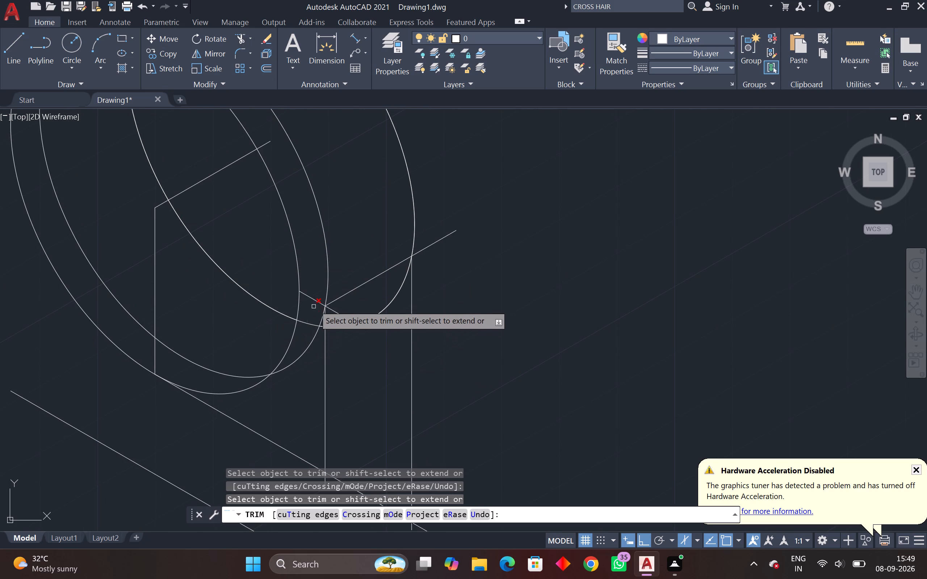
{"action": "left_click", "coordinate": [311, 299]}
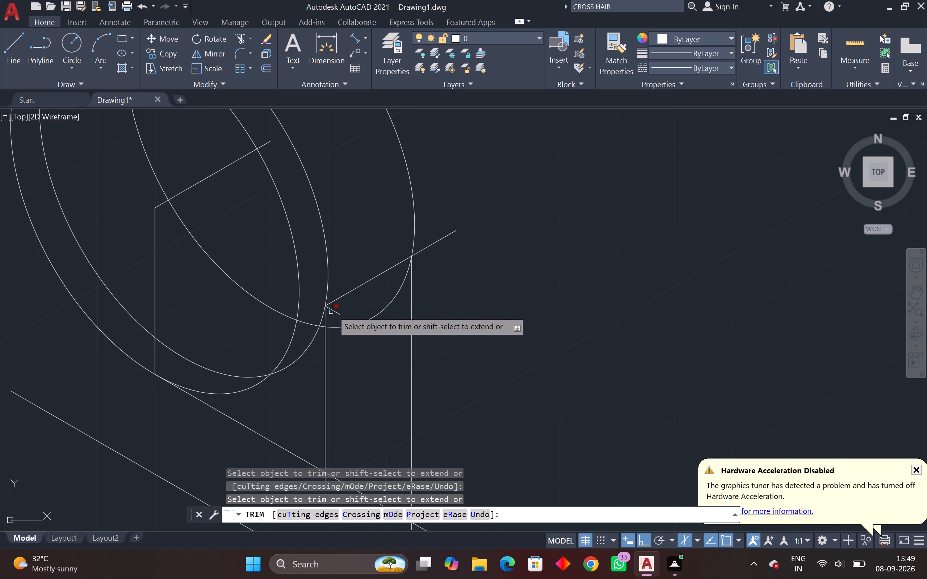
{"action": "left_click", "coordinate": [334, 310]}
{"action": "left_click", "coordinate": [435, 242]}
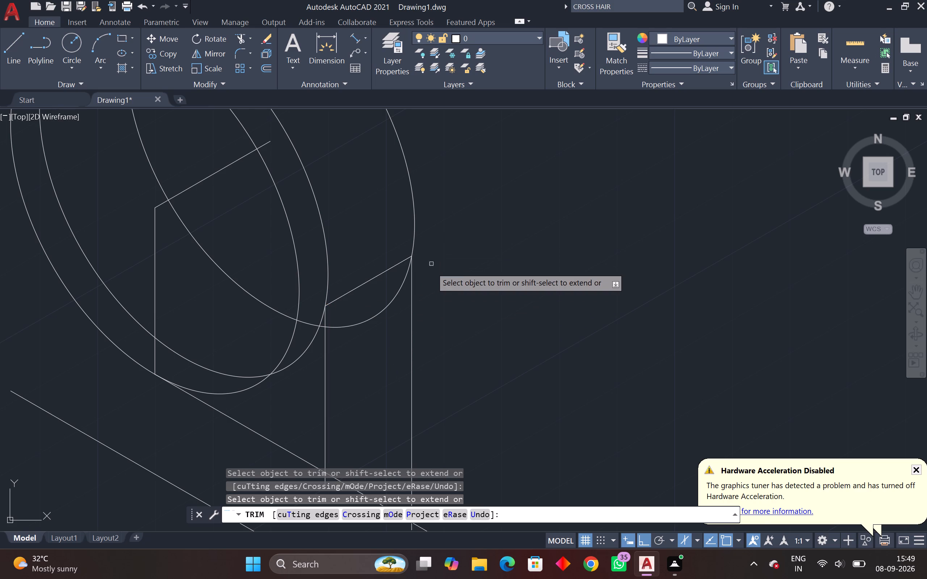
Trim the middle isocircle's upper, left and right arcs, keeping only its lower arc up to the vertical line's top.
{"action": "scroll", "coordinate": [432, 280], "scroll_direction": "down", "scroll_amount": 1}
{"action": "middle_click_drag", "start_coordinate": [432, 282], "coordinate": [389, 227]}
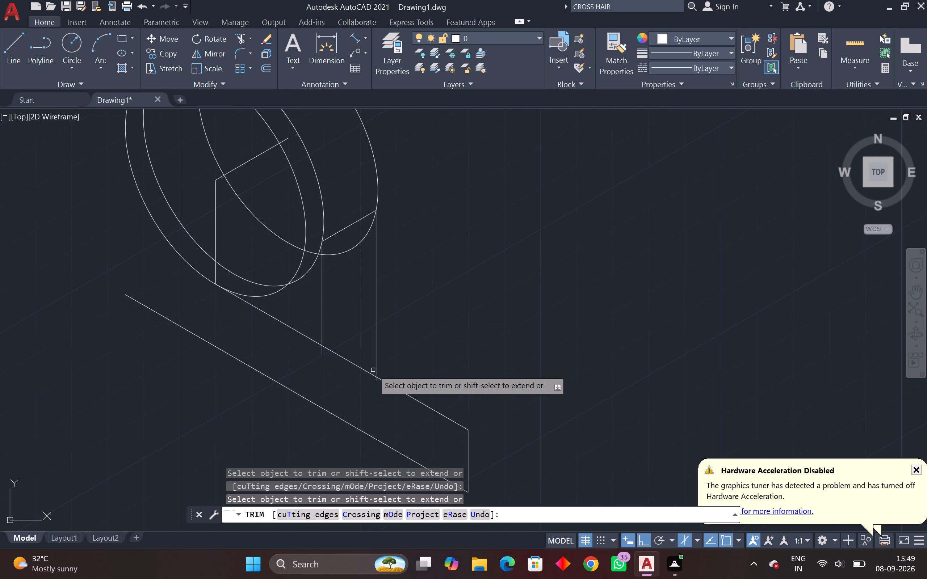
{"action": "scroll", "coordinate": [341, 268], "scroll_direction": "down", "scroll_amount": 1}
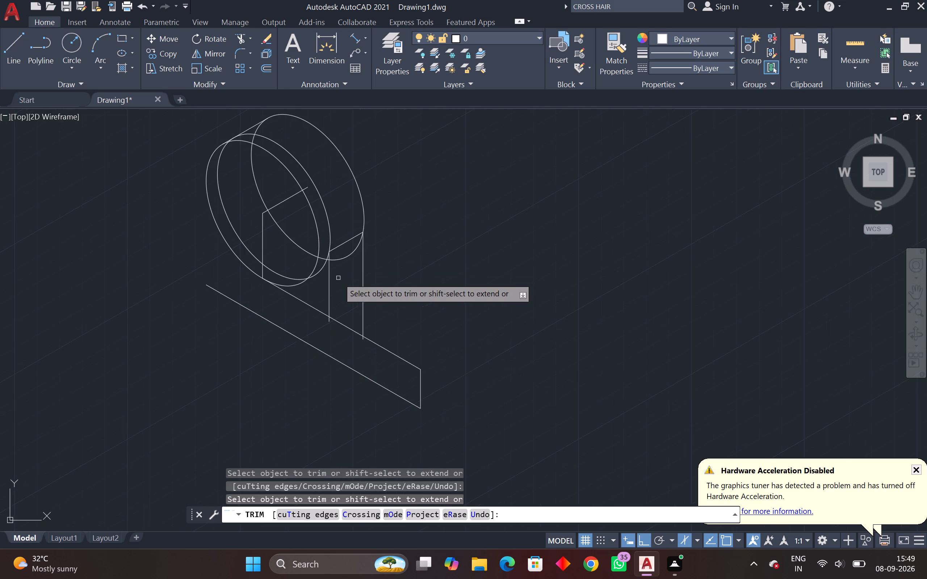
{"action": "middle_click_drag", "start_coordinate": [338, 280], "coordinate": [373, 357]}
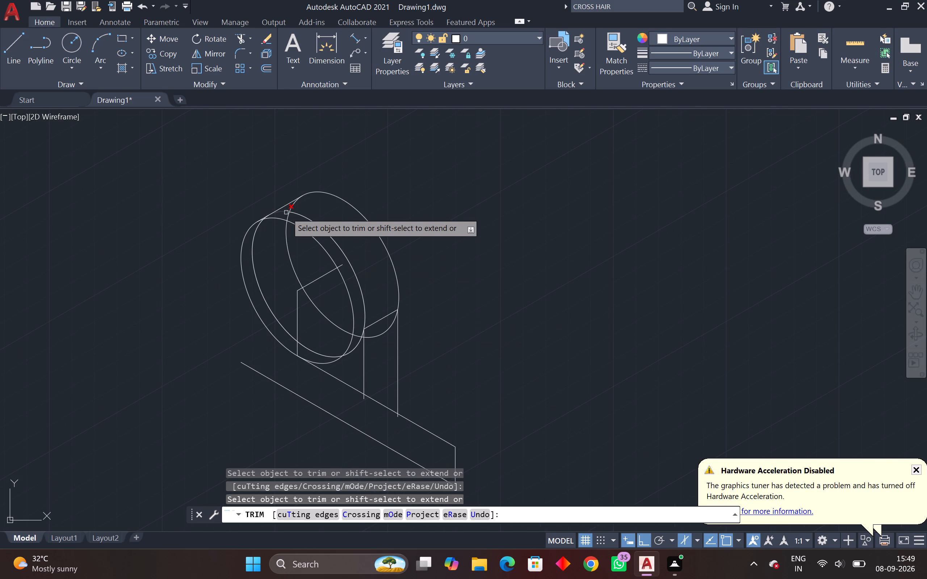
{"action": "left_click", "coordinate": [286, 212]}
{"action": "left_click_drag", "start_coordinate": [258, 244], "coordinate": [255, 278]}
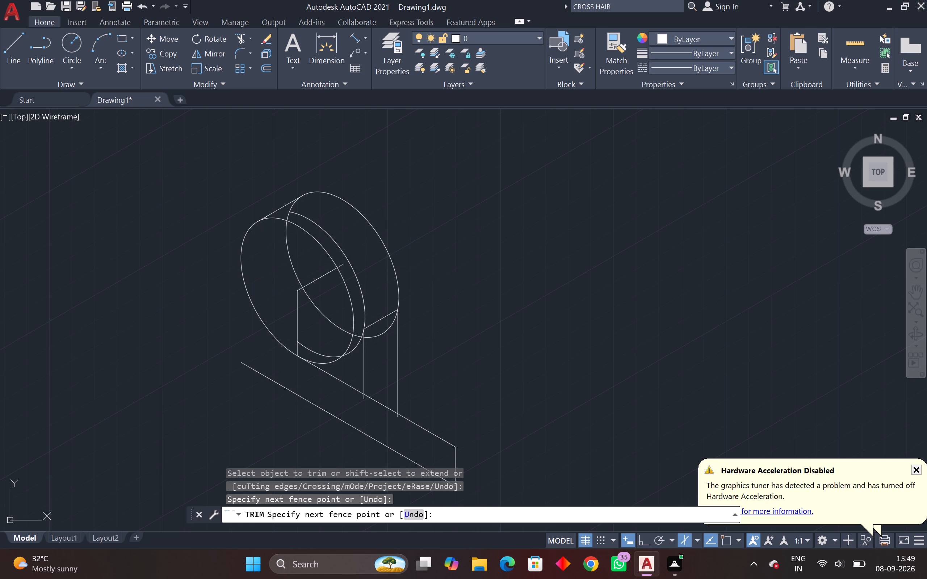
{"action": "left_click", "coordinate": [330, 237]}
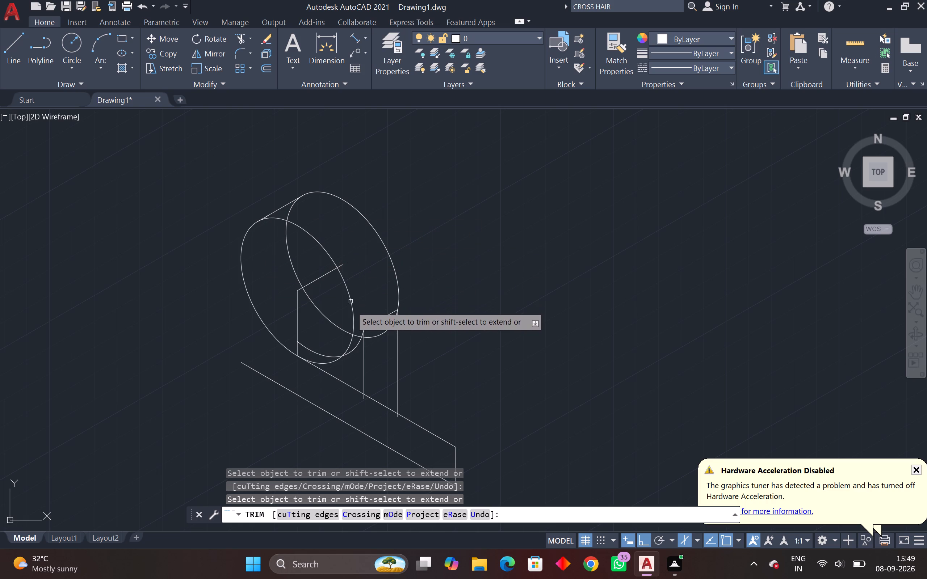
Trim the rear isocircle's hidden lower and inner arcs, and the middle isocircle's arc lying inside the front isocircle.
{"action": "left_click", "coordinate": [385, 334]}
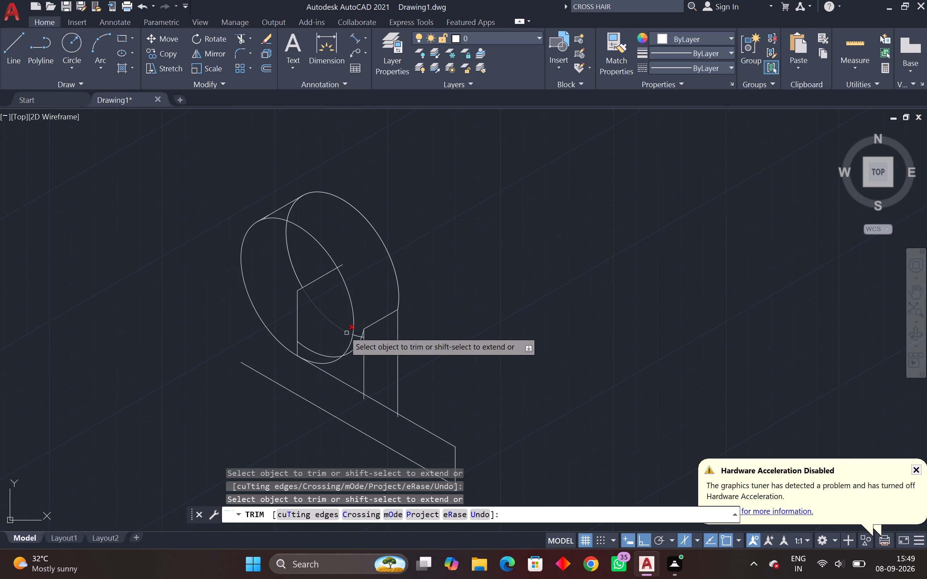
{"action": "left_click", "coordinate": [357, 334]}
{"action": "scroll", "coordinate": [370, 342], "scroll_direction": "up", "scroll_amount": 2}
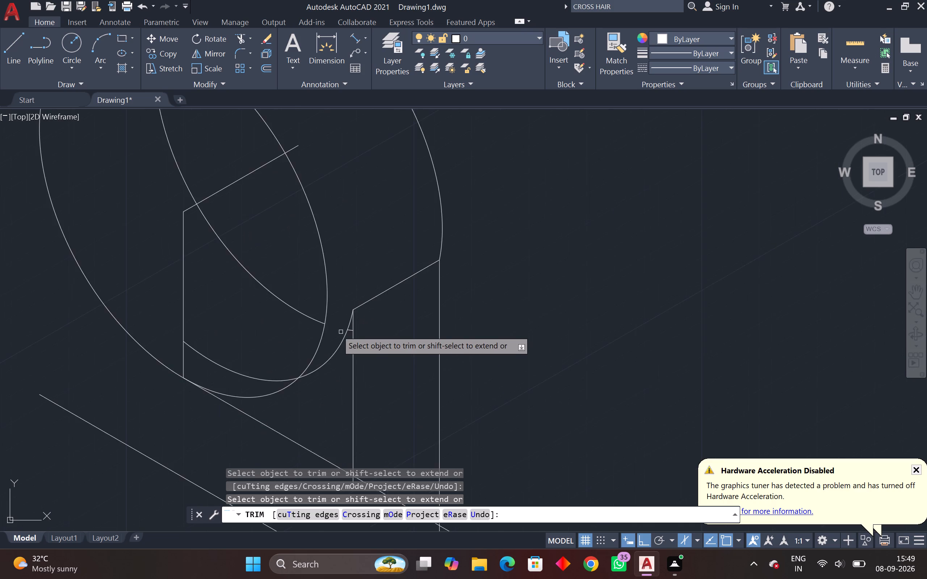
{"action": "scroll", "coordinate": [337, 330], "scroll_direction": "up", "scroll_amount": 3}
{"action": "left_click", "coordinate": [371, 333]}
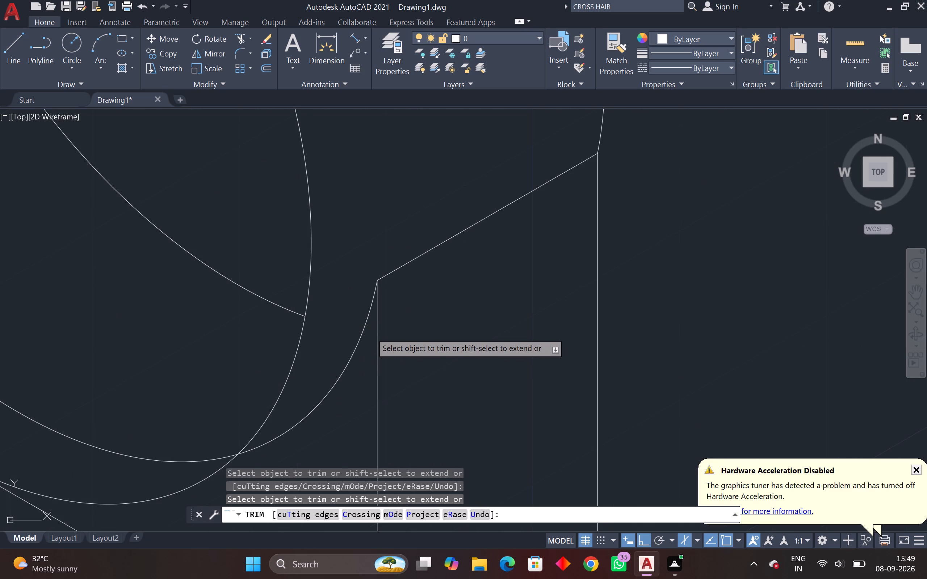
{"action": "left_click_drag", "start_coordinate": [266, 275], "coordinate": [240, 302]}
{"action": "scroll", "coordinate": [240, 303], "scroll_direction": "down", "scroll_amount": 1}
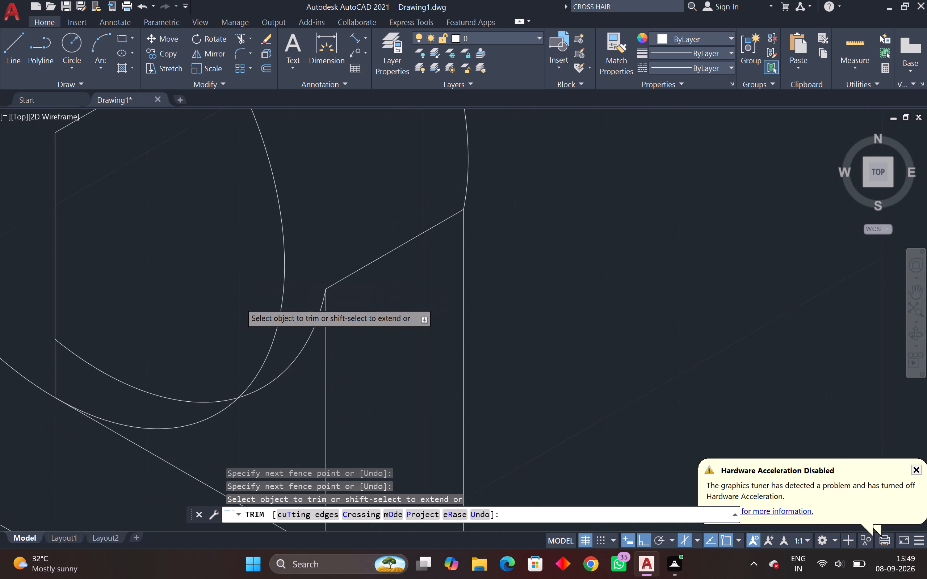
{"action": "middle_click_drag", "start_coordinate": [245, 311], "coordinate": [294, 421]}
{"action": "scroll", "coordinate": [291, 368], "scroll_direction": "down", "scroll_amount": 3}
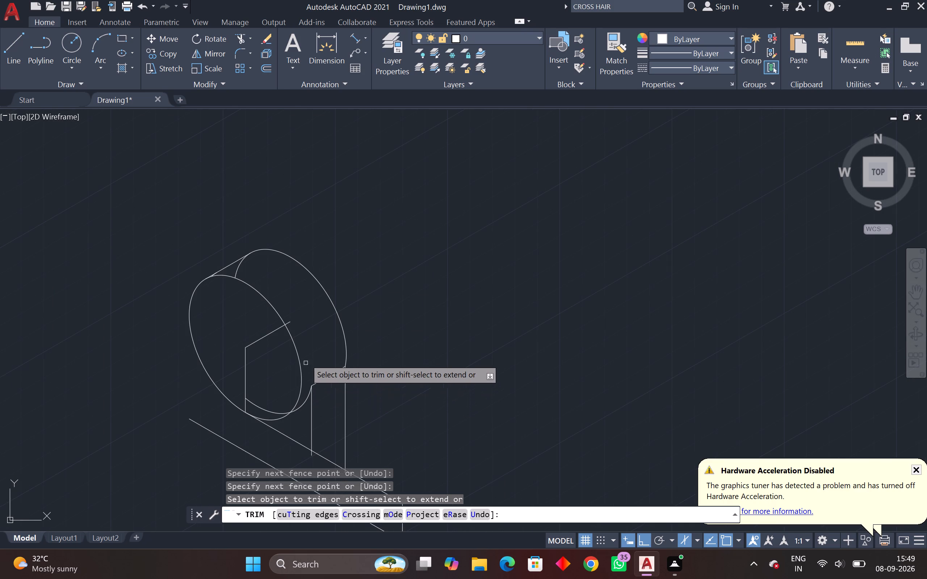
{"action": "left_click", "coordinate": [239, 270]}
{"action": "scroll", "coordinate": [306, 313], "scroll_direction": "down", "scroll_amount": 1}
{"action": "middle_click_drag", "start_coordinate": [305, 314], "coordinate": [281, 328]}
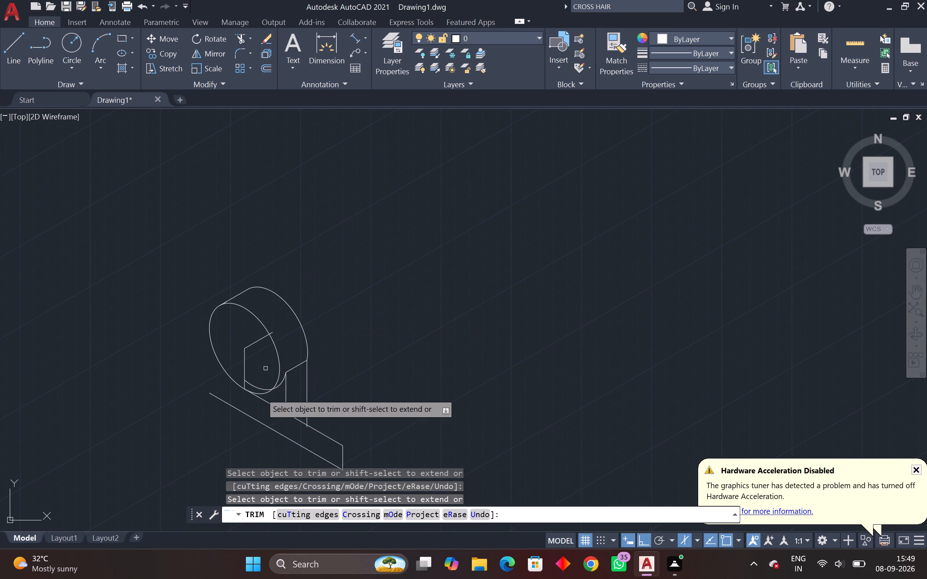
{"action": "left_click", "coordinate": [254, 385]}
{"action": "key", "text": "Escape"}
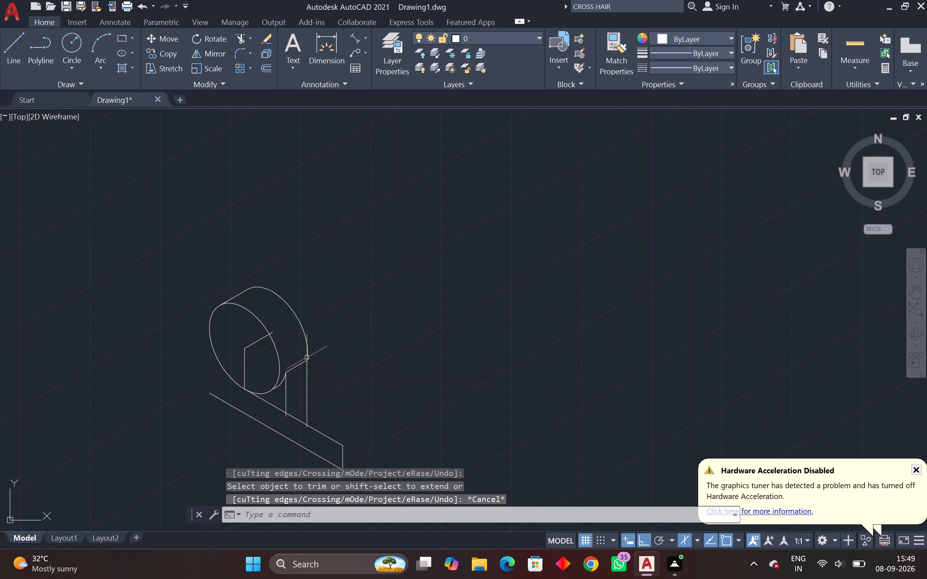
{"action": "key", "text": "Escape"}
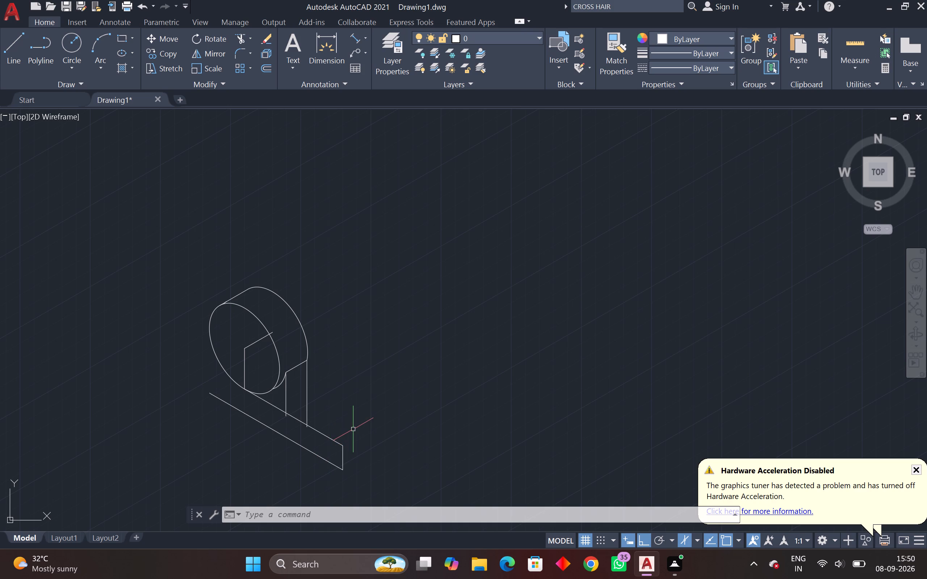
From the nearer new vertical's crossing with the base's upper edge, draw a 60-unit line at 30° and an about 41-unit line at 330°.
{"action": "type", "text": "L"}
{"action": "key", "text": "space"}
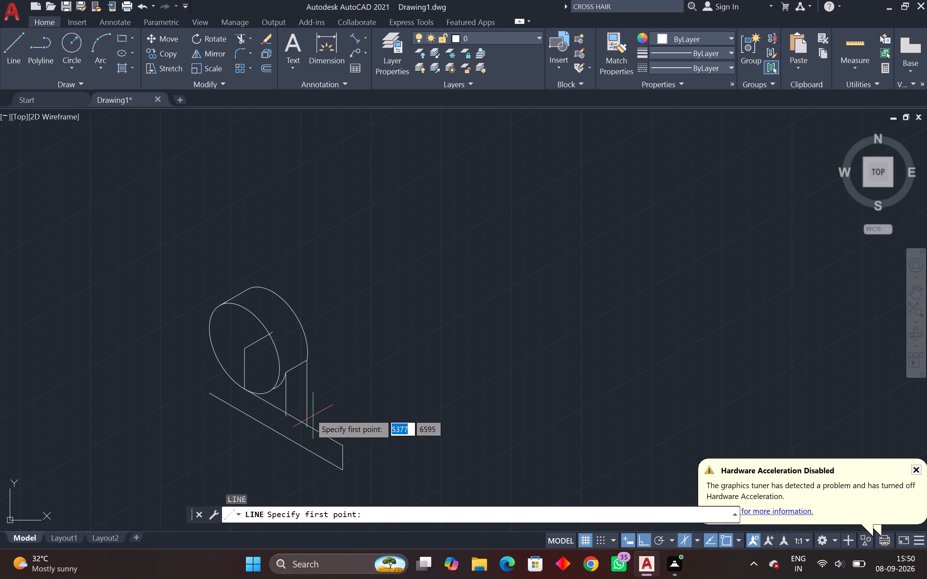
{"action": "left_click", "coordinate": [283, 410]}
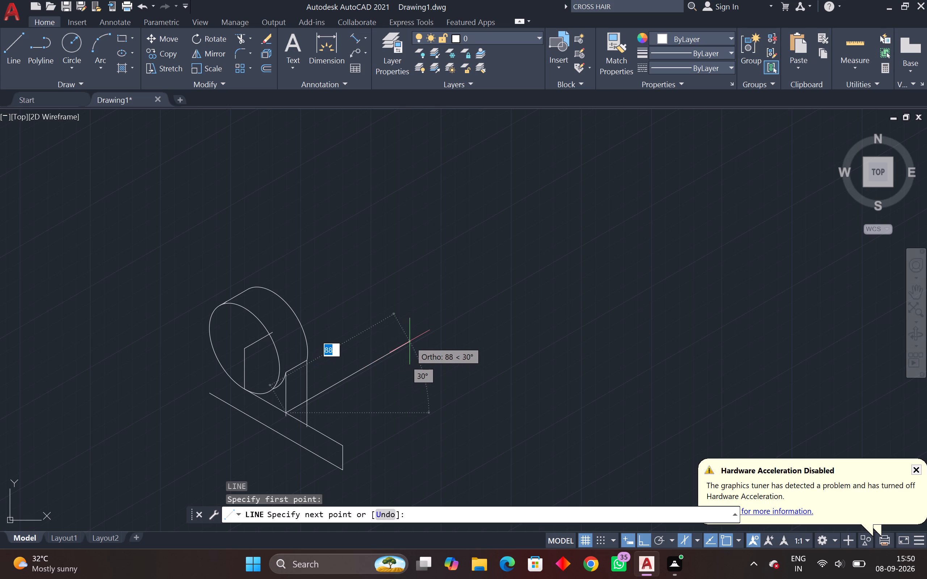
{"action": "type", "text": "60"}
{"action": "key", "text": "Return"}
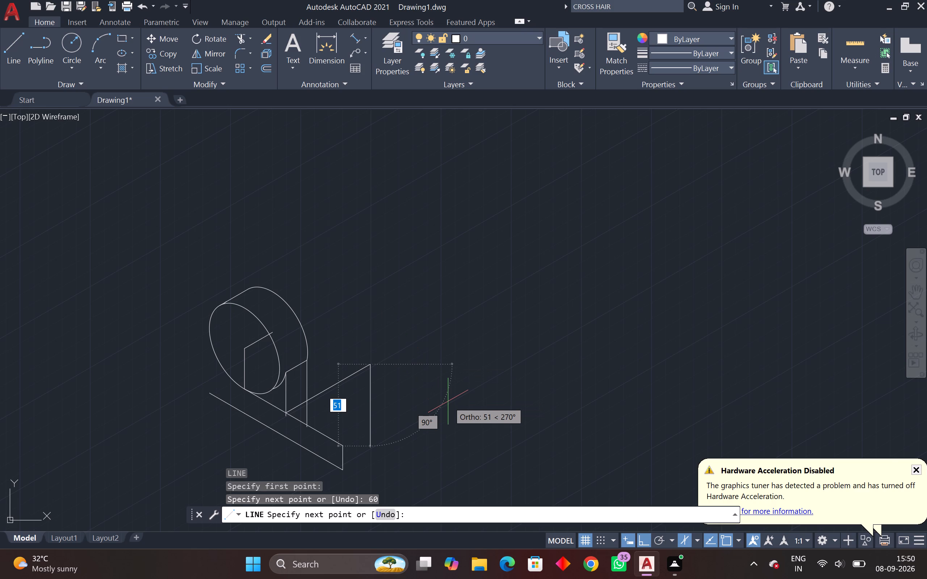
{"action": "key", "text": "F5"}
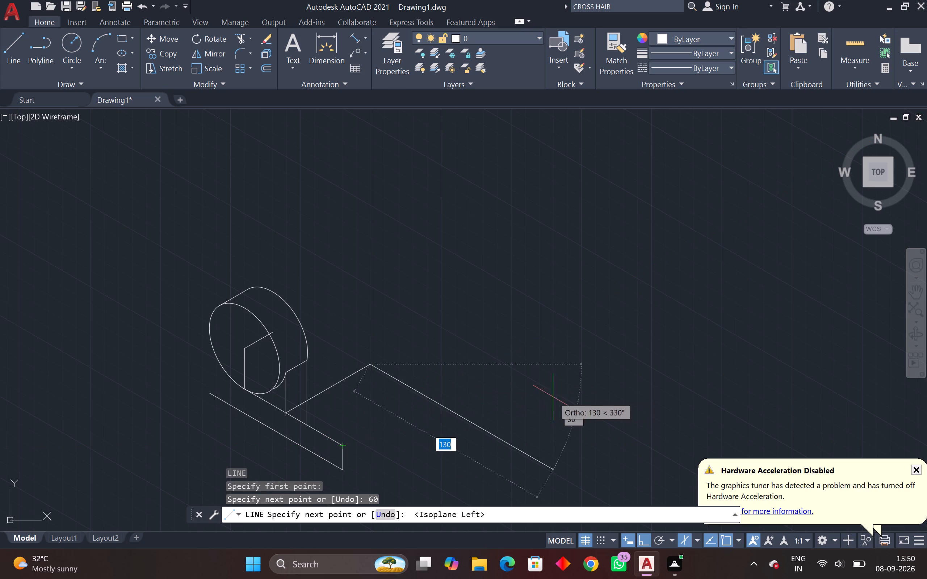
{"action": "left_click", "coordinate": [427, 397]}
{"action": "key", "text": "Escape"}
{"action": "key", "text": "Escape"}
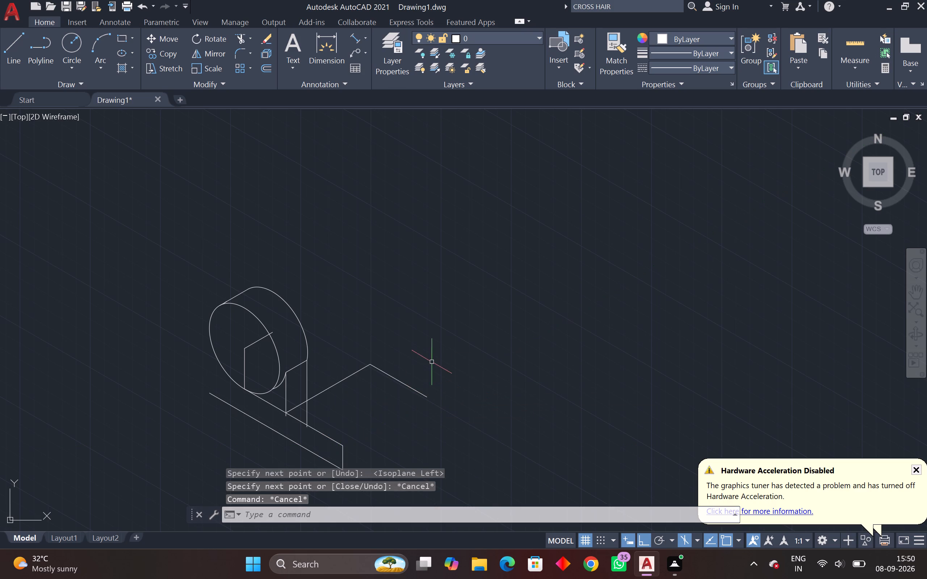
Trim the rear vertical line below the 60-unit line and the front vertical line's overhang below the base's upper edge.
{"action": "middle_click_drag", "start_coordinate": [323, 407], "coordinate": [232, 351]}
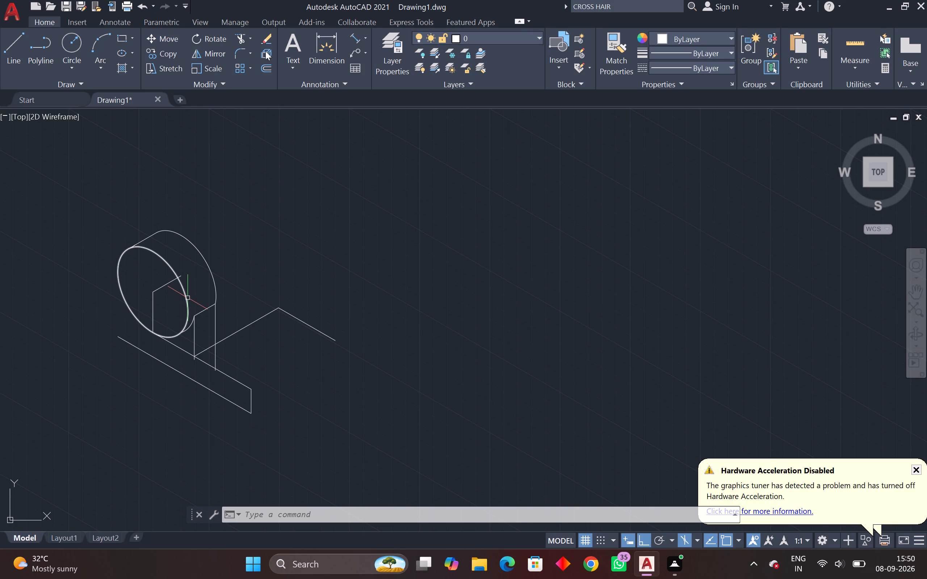
{"action": "left_click", "coordinate": [240, 37]}
{"action": "scroll", "coordinate": [224, 359], "scroll_direction": "up", "scroll_amount": 1}
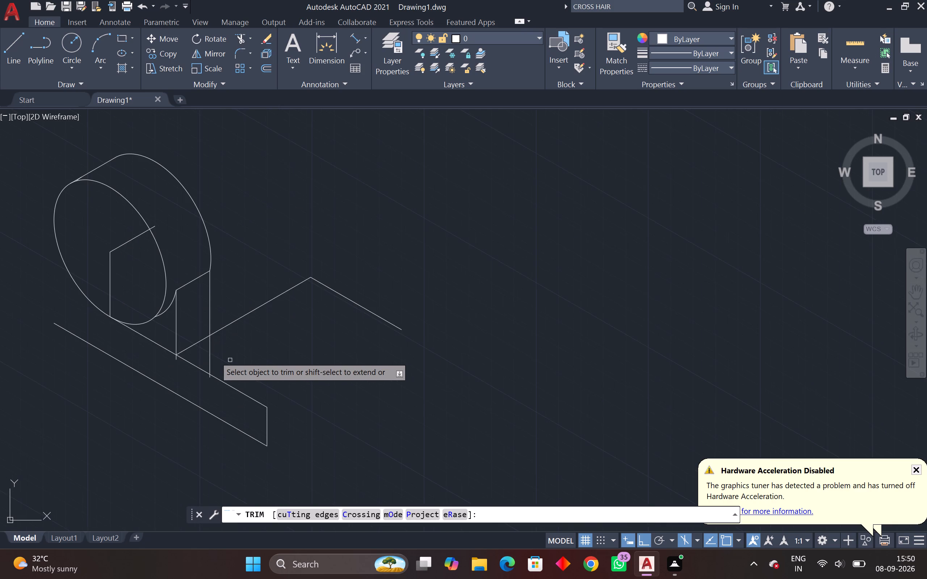
{"action": "scroll", "coordinate": [214, 356], "scroll_direction": "up", "scroll_amount": 3}
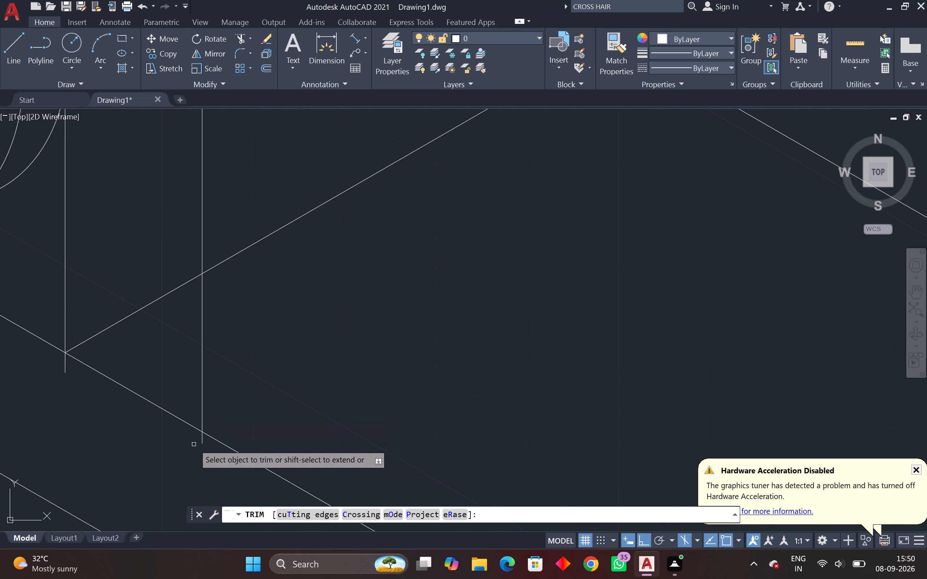
{"action": "left_click", "coordinate": [200, 441]}
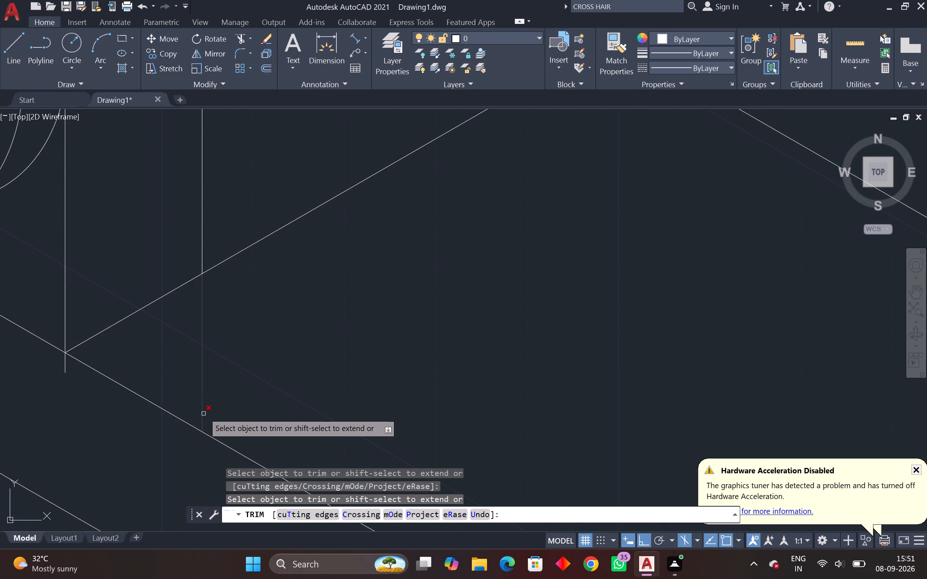
{"action": "left_click", "coordinate": [204, 411]}
{"action": "scroll", "coordinate": [210, 403], "scroll_direction": "down", "scroll_amount": 2}
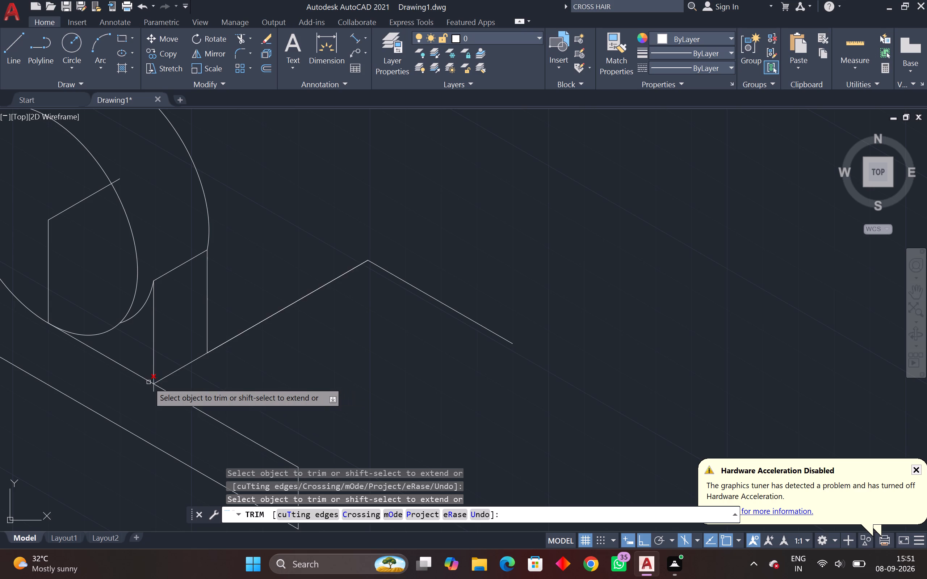
{"action": "left_click", "coordinate": [152, 391]}
{"action": "scroll", "coordinate": [232, 348], "scroll_direction": "down", "scroll_amount": 2}
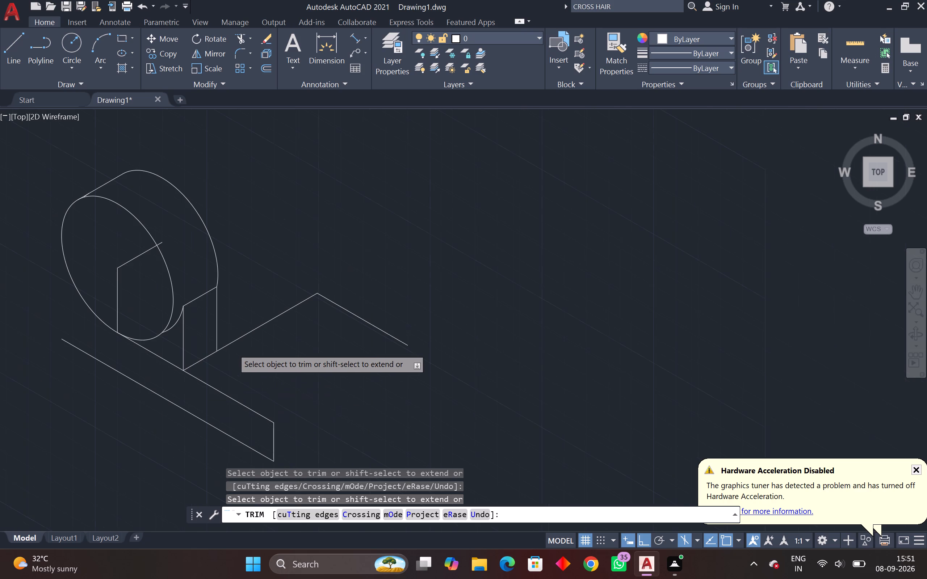
Remove the 30° centre line starting at the front isocircle's centre with Trim.
{"action": "middle_click_drag", "start_coordinate": [232, 348], "coordinate": [204, 396]}
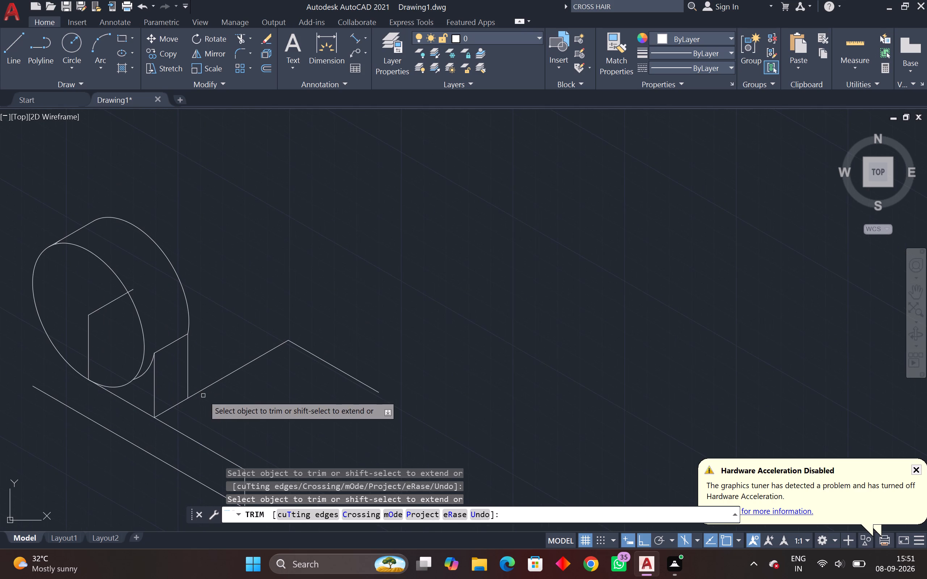
{"action": "left_click", "coordinate": [108, 307]}
{"action": "left_click", "coordinate": [133, 290]}
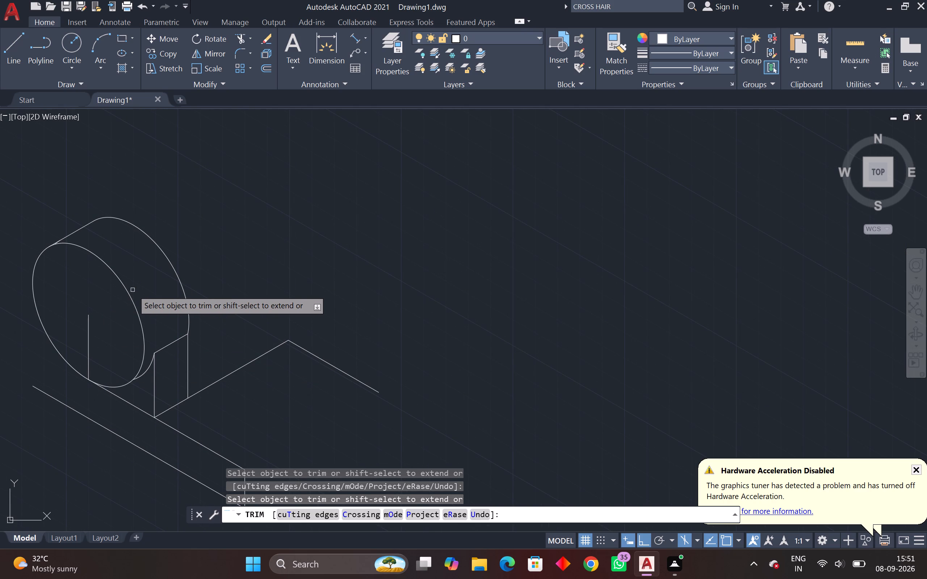
{"action": "scroll", "coordinate": [190, 287], "scroll_direction": "down", "scroll_amount": 1}
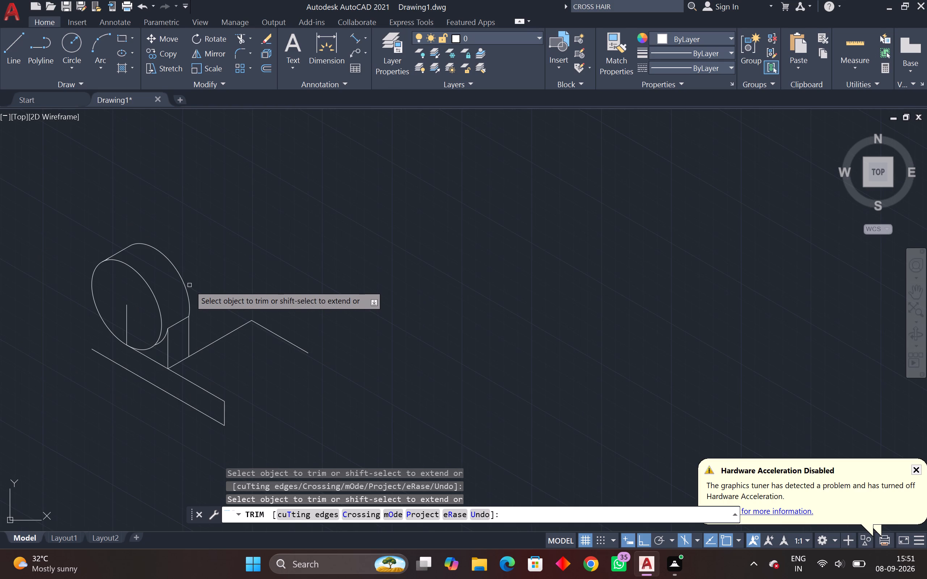
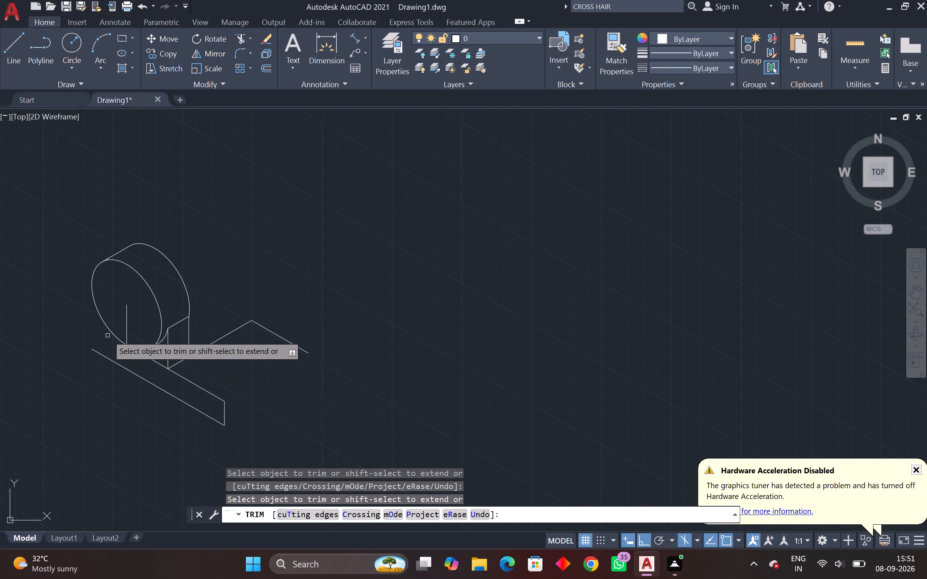
Draw a vertical line about 37 units long from the base's lower-left end up to the front isocircle's left side.
{"action": "key", "text": "Escape"}
{"action": "type", "text": "L"}
{"action": "key", "text": "space"}
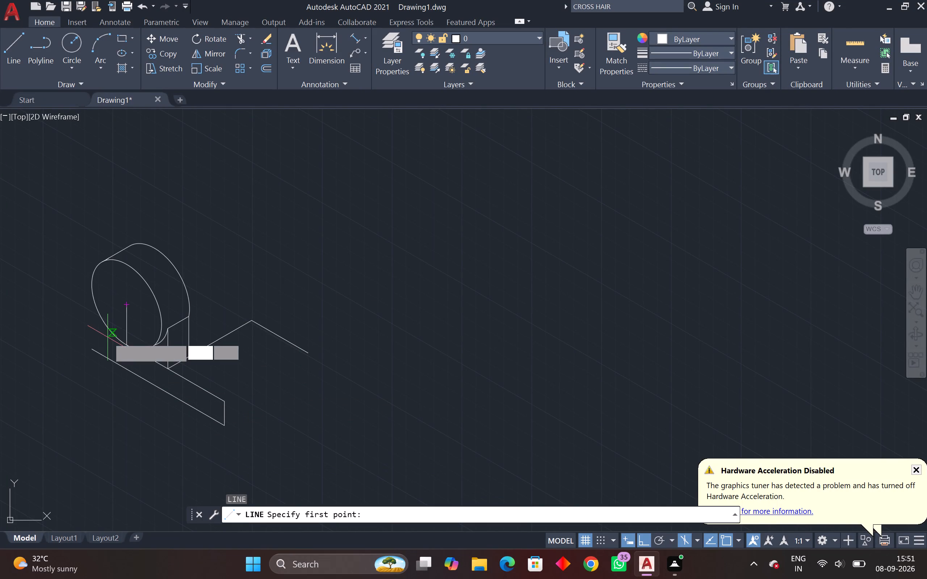
{"action": "left_click", "coordinate": [93, 349]}
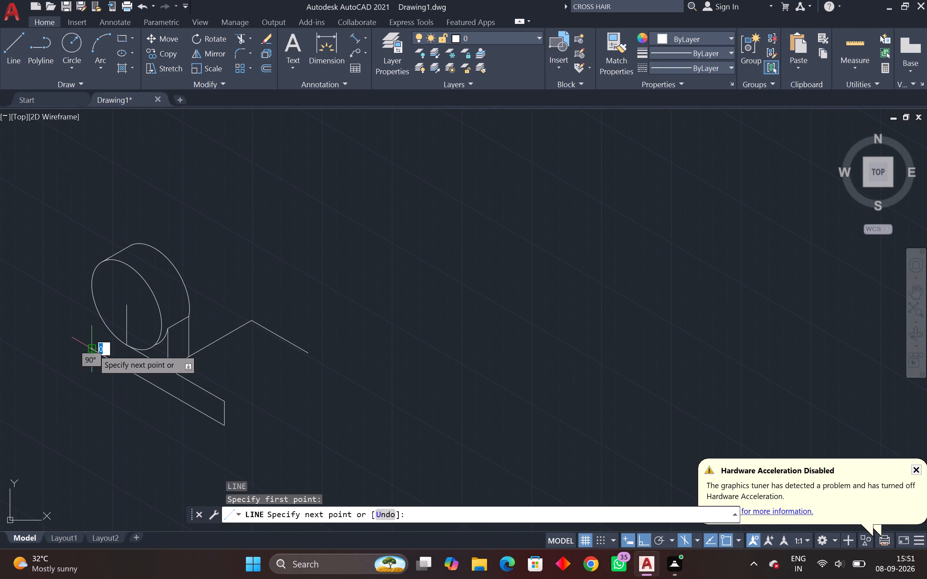
{"action": "left_click", "coordinate": [88, 287]}
{"action": "key", "text": "Escape"}
{"action": "key", "text": "Escape"}
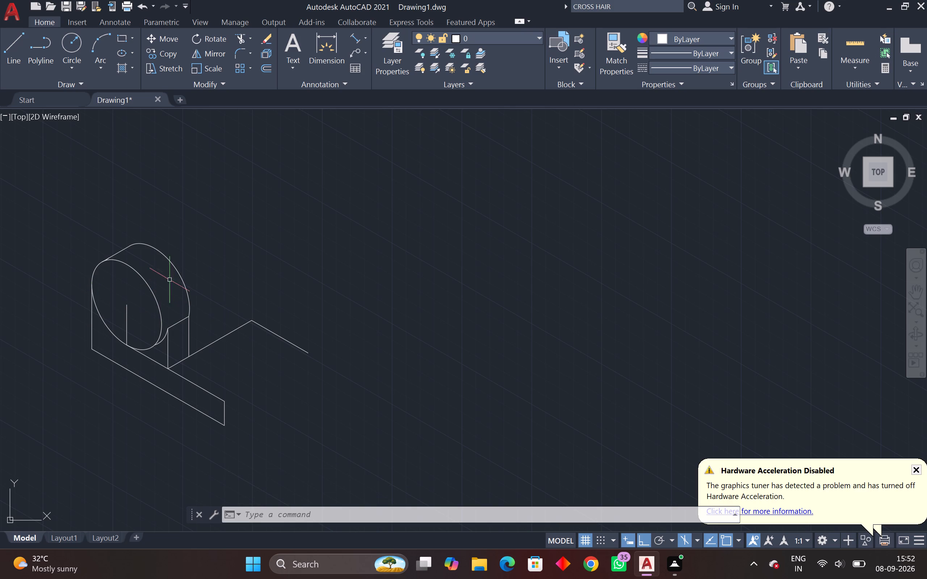
Copy the front isocircle from its centre along the 30° axis at 45 and 65 units.
{"action": "left_click_drag", "start_coordinate": [154, 289], "coordinate": [144, 296]}
{"action": "left_click", "coordinate": [139, 299]}
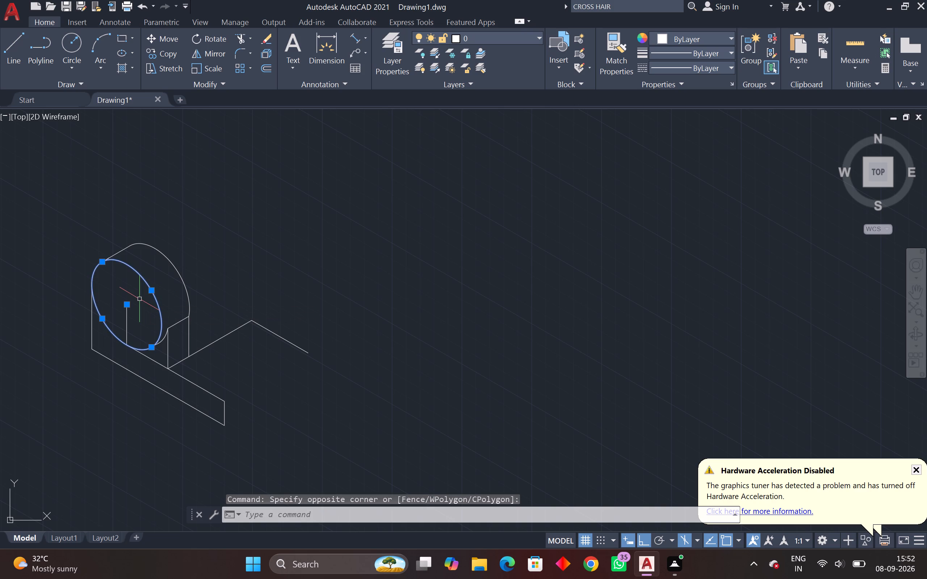
{"action": "type", "text": "CO"}
{"action": "key", "text": "space"}
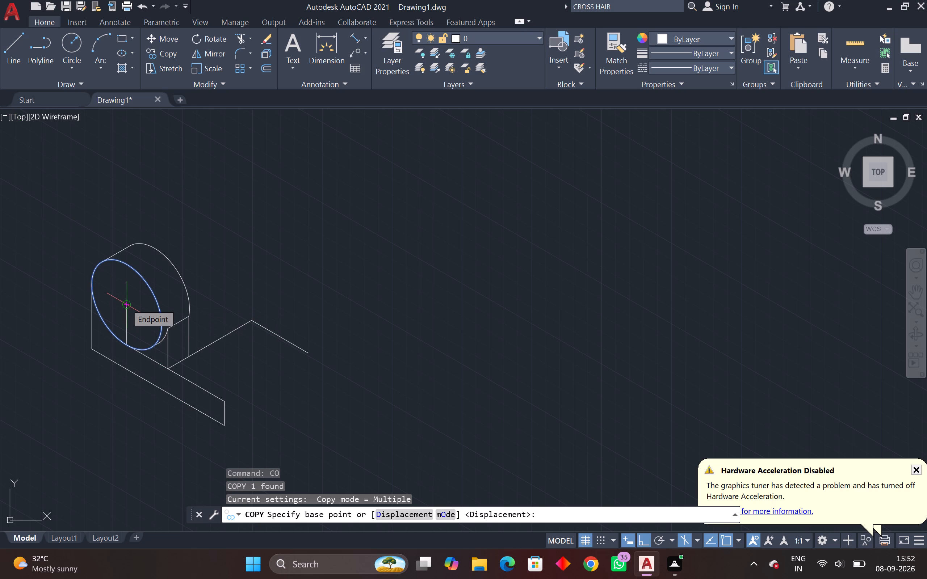
{"action": "left_click", "coordinate": [126, 304]}
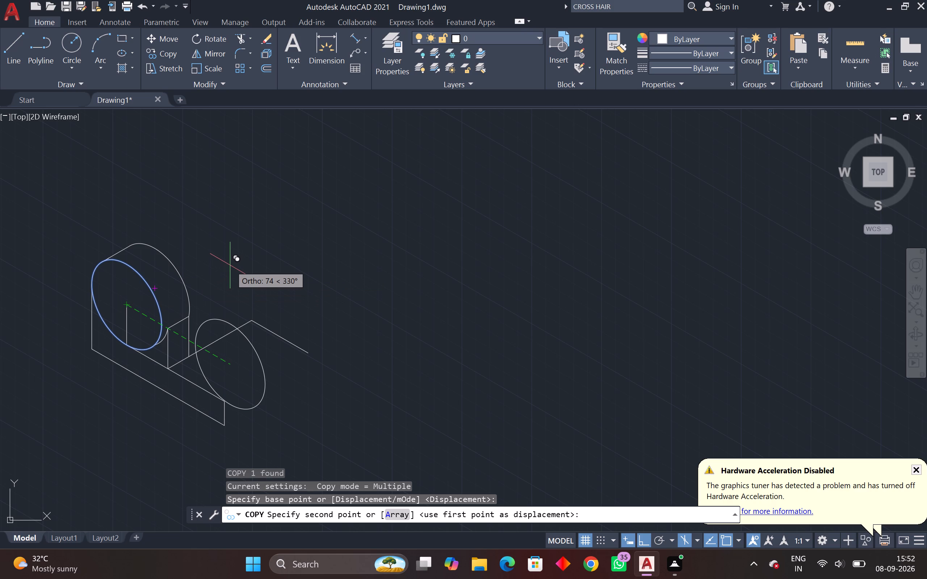
{"action": "key", "text": "F5"}
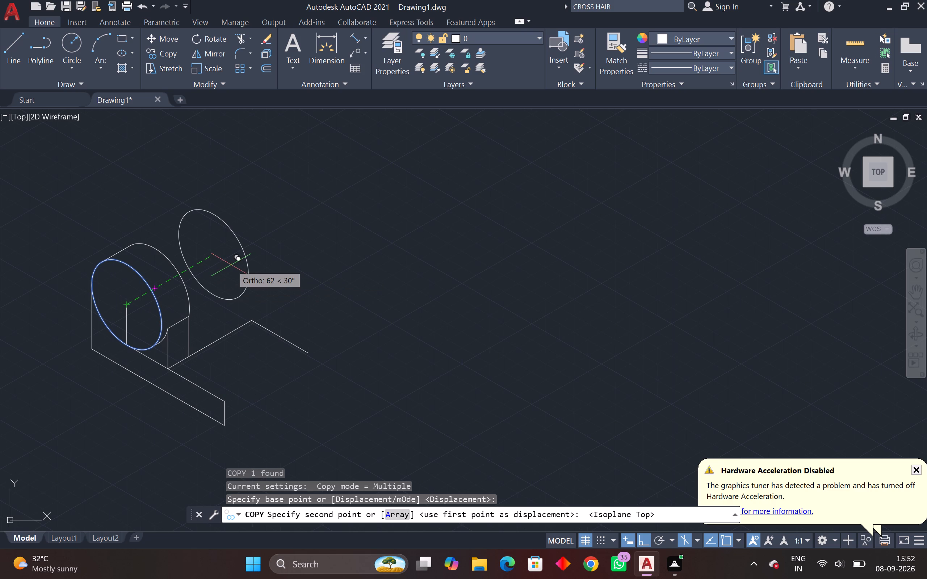
{"action": "type", "text": "45"}
{"action": "key", "text": "Return"}
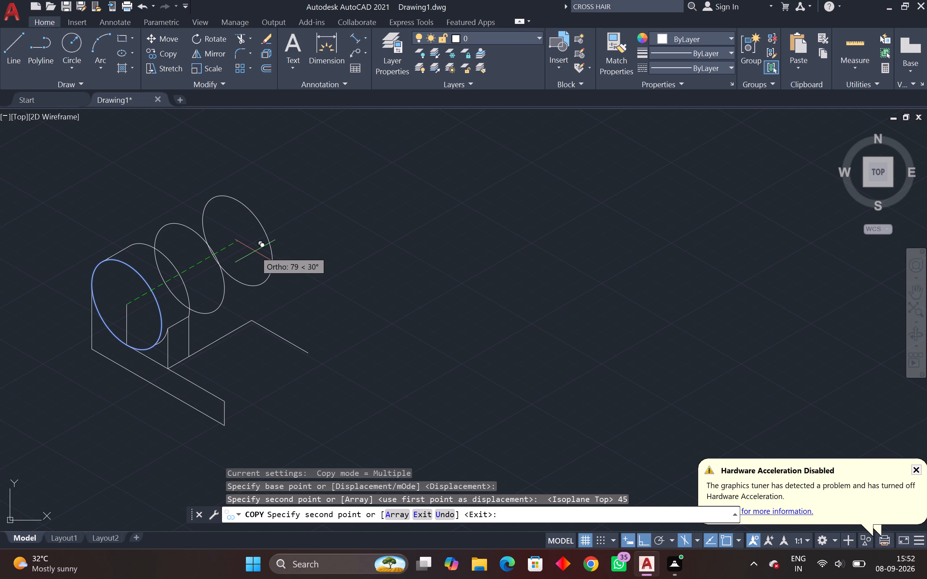
{"action": "type", "text": "65"}
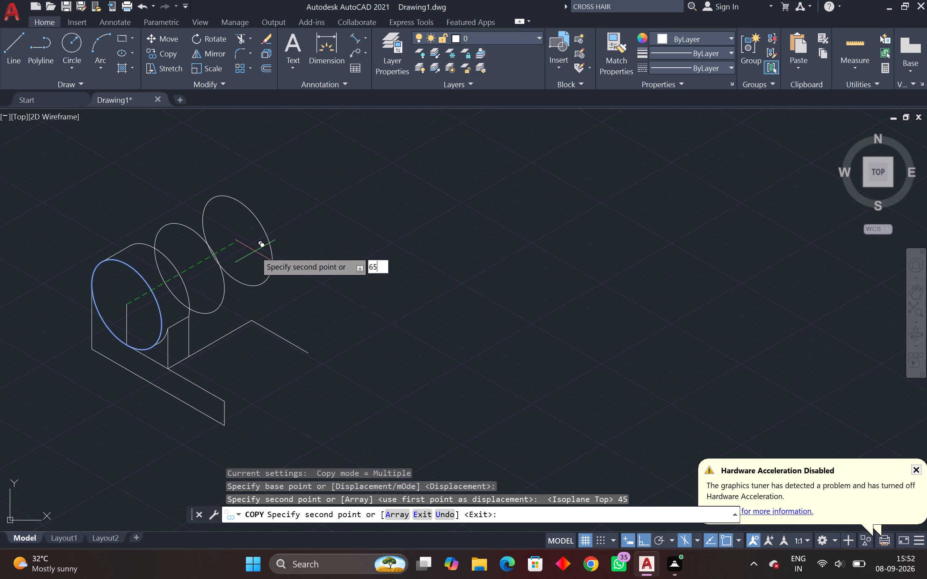
{"action": "key", "text": "Return"}
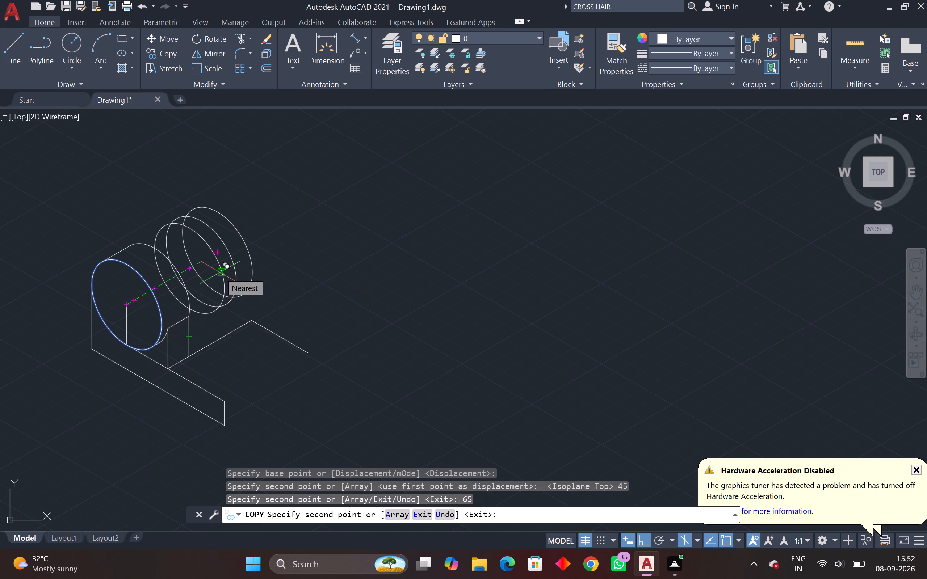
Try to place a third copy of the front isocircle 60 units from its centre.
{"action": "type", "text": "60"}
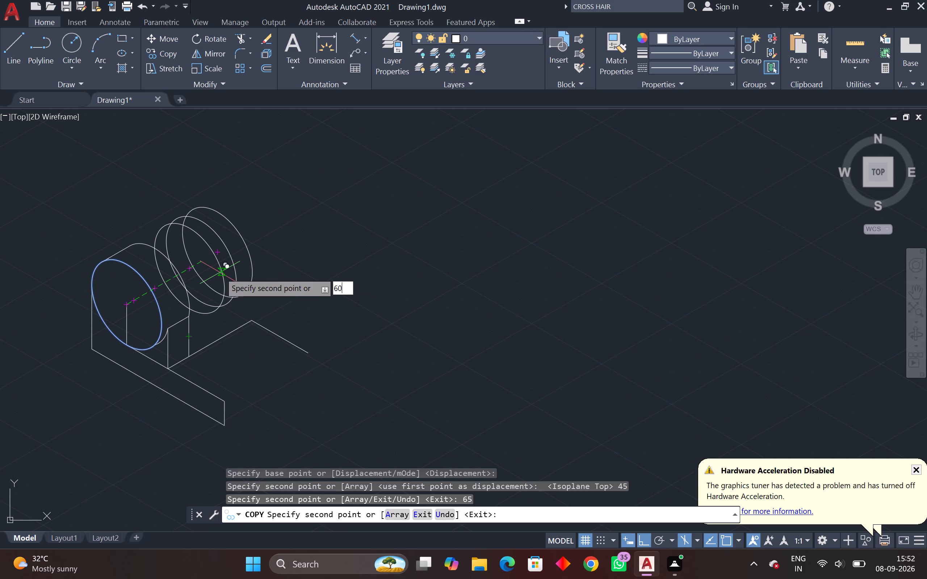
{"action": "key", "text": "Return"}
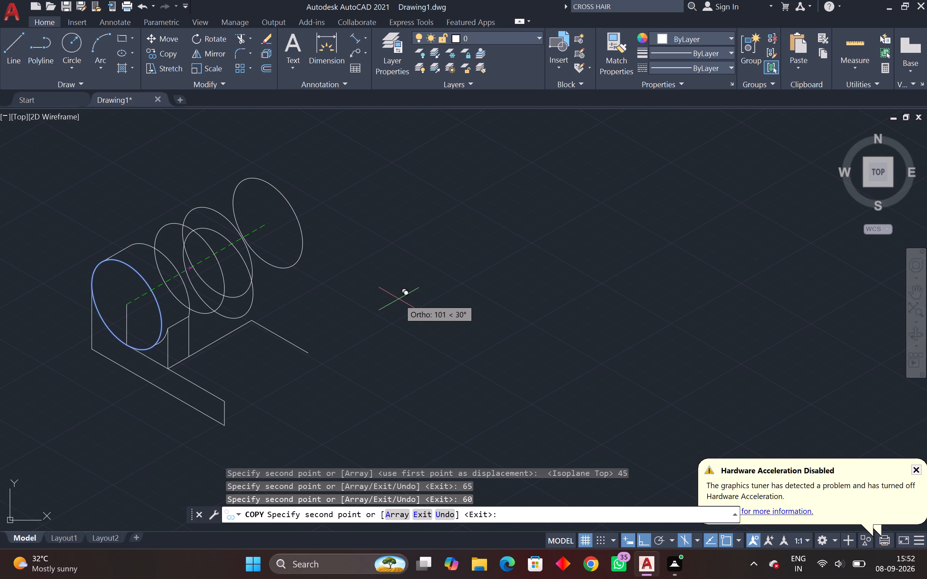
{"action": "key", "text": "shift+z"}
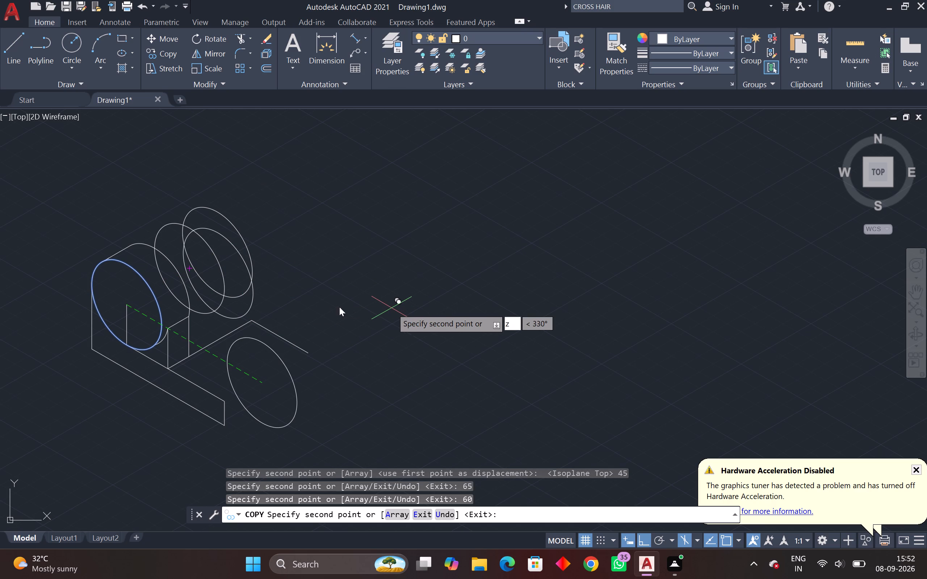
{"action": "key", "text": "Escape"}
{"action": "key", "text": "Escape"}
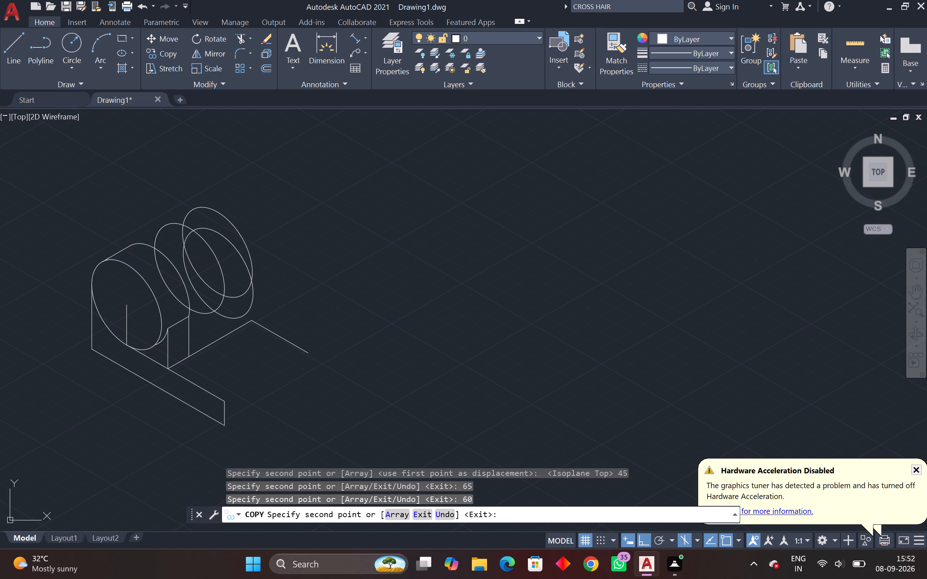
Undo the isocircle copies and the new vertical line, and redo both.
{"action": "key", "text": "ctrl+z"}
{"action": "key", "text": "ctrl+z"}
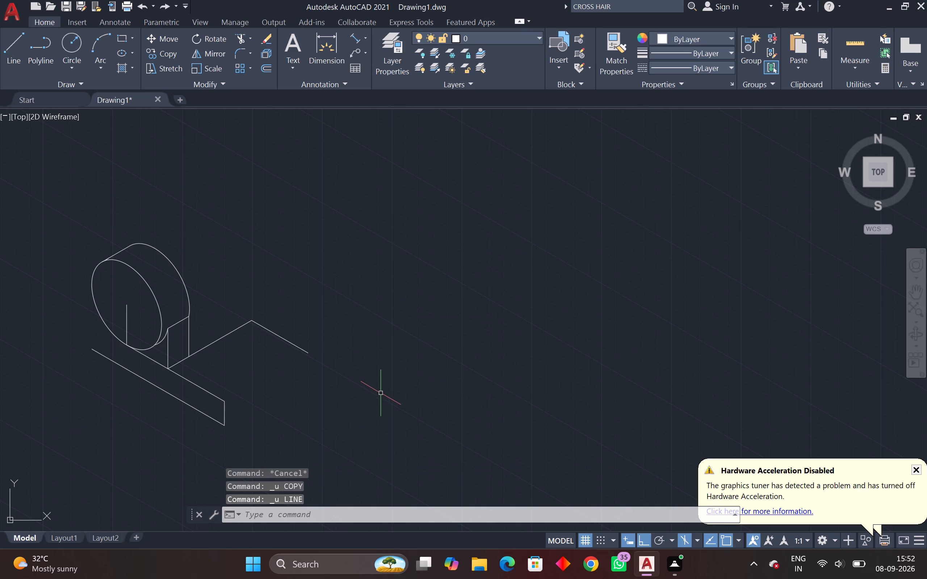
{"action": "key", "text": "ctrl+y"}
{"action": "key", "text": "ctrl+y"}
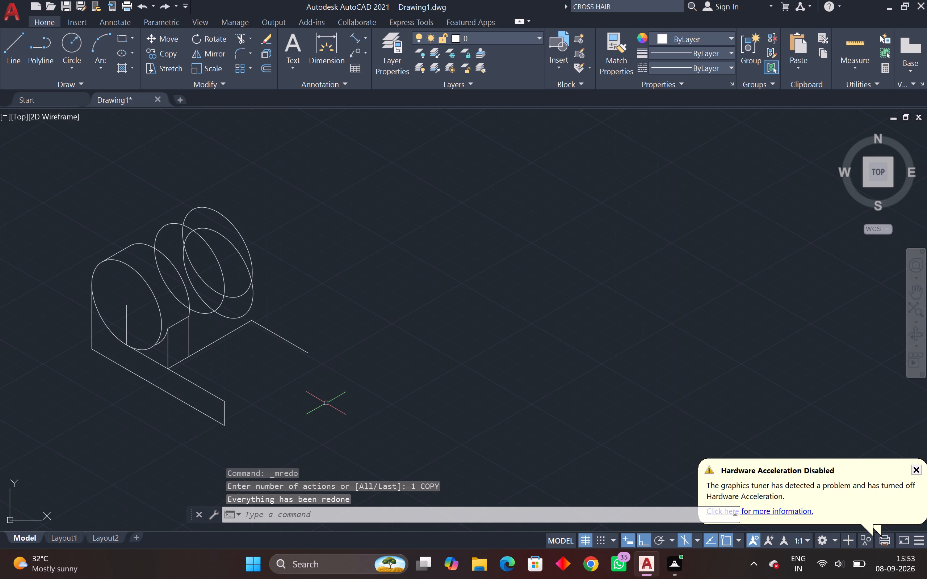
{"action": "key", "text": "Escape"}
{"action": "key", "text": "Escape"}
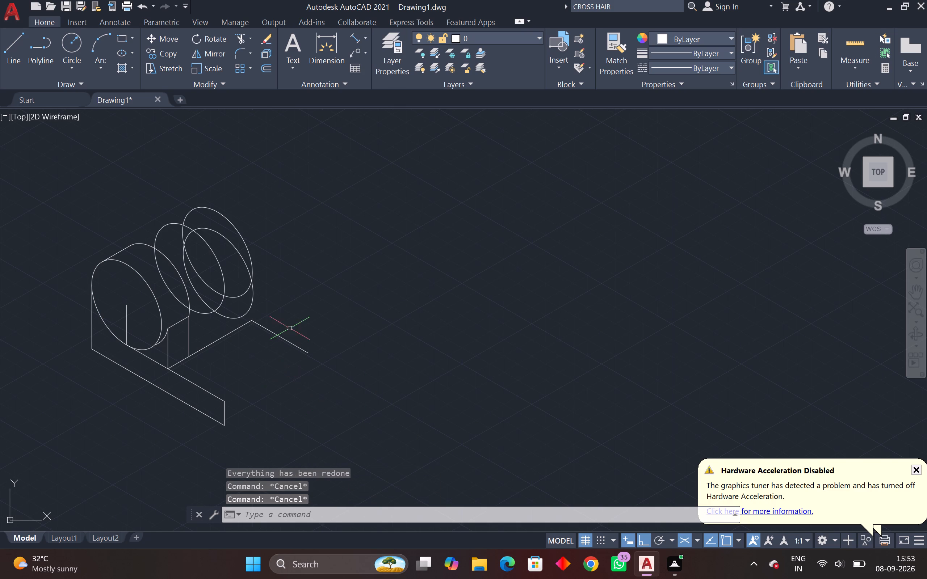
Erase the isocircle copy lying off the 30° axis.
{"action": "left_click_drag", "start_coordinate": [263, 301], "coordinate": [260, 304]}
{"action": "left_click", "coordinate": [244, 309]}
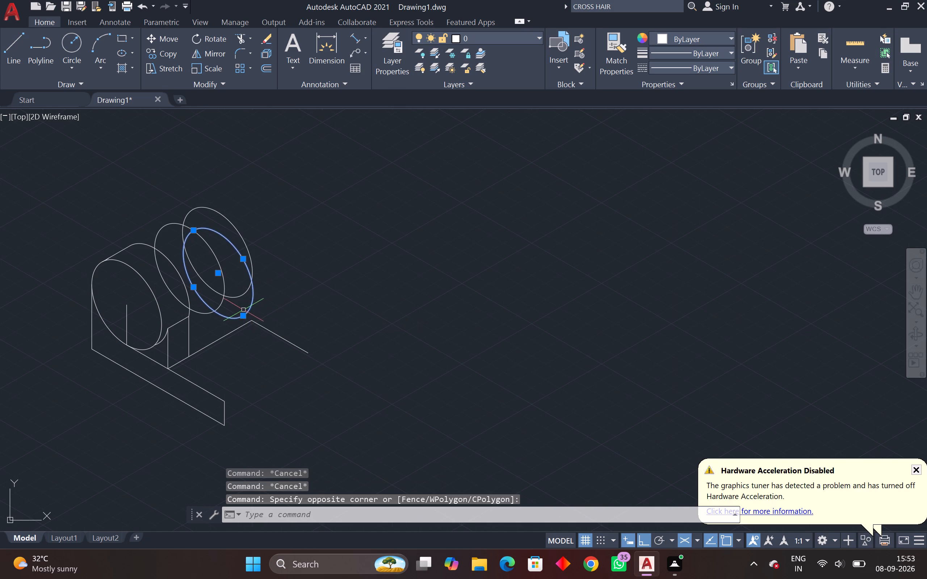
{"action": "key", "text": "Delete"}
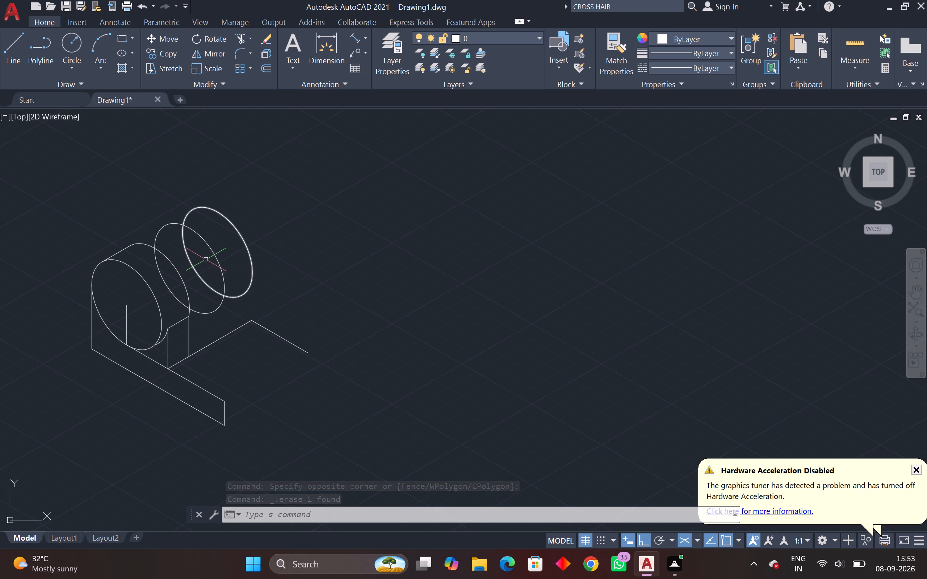
Copy the rearmost isocircle from its centre 5 units along 210°, towards the front.
{"action": "left_click_drag", "start_coordinate": [246, 235], "coordinate": [241, 240]}
{"action": "left_click", "coordinate": [227, 253]}
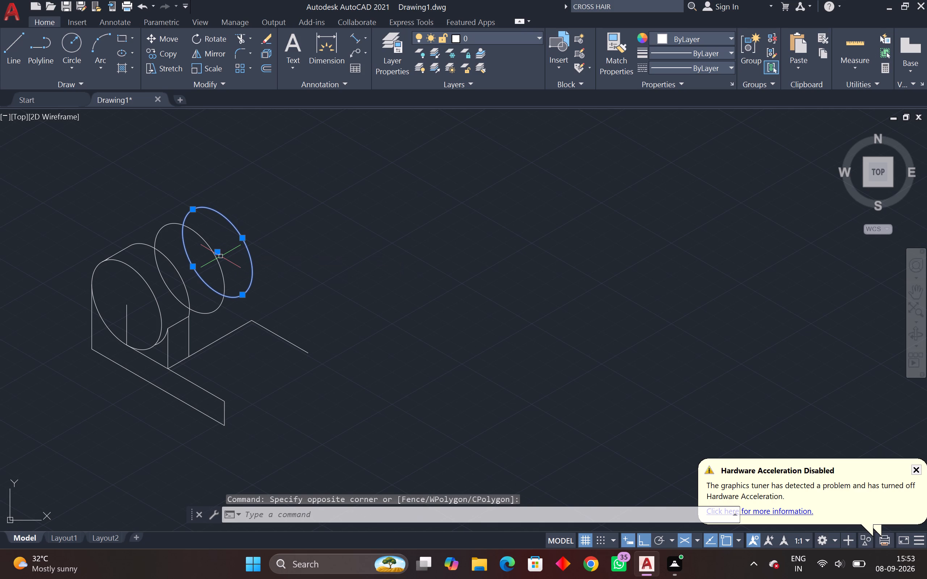
{"action": "type", "text": "CO"}
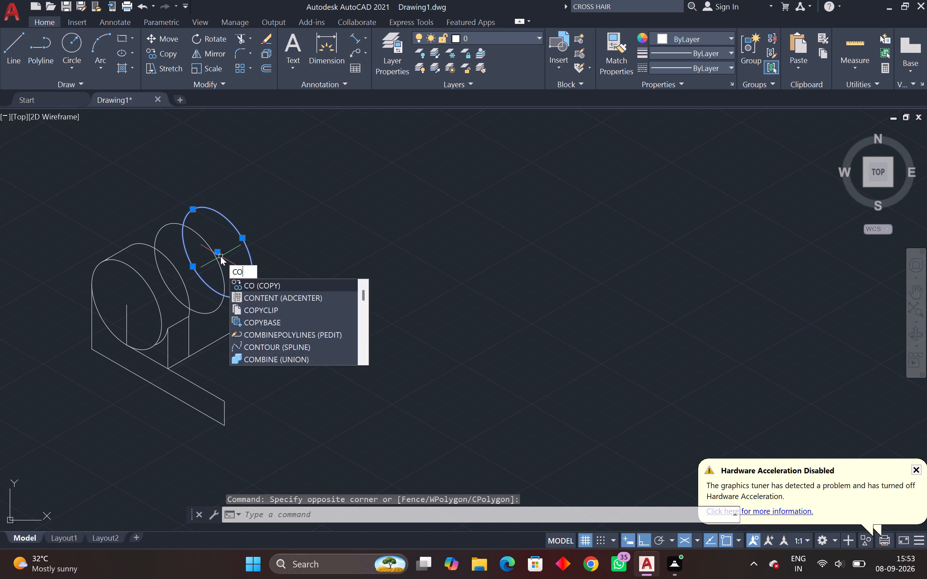
{"action": "key", "text": "Return"}
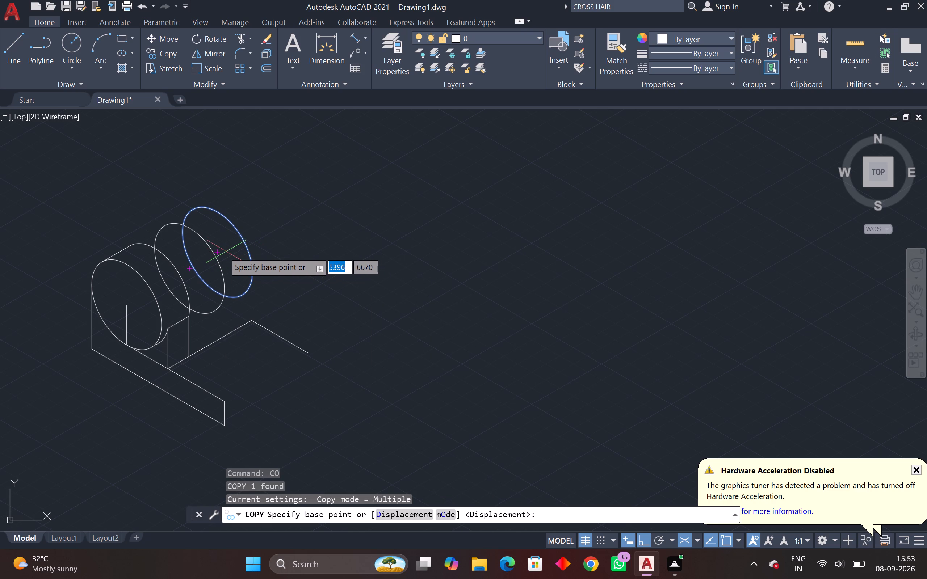
{"action": "left_click", "coordinate": [218, 252]}
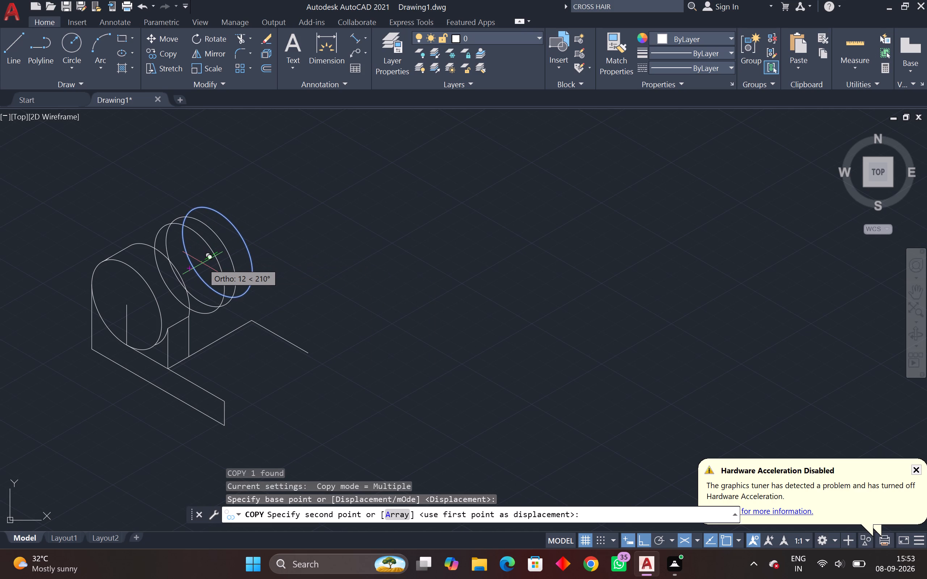
{"action": "key", "text": "5"}
{"action": "key", "text": "Return"}
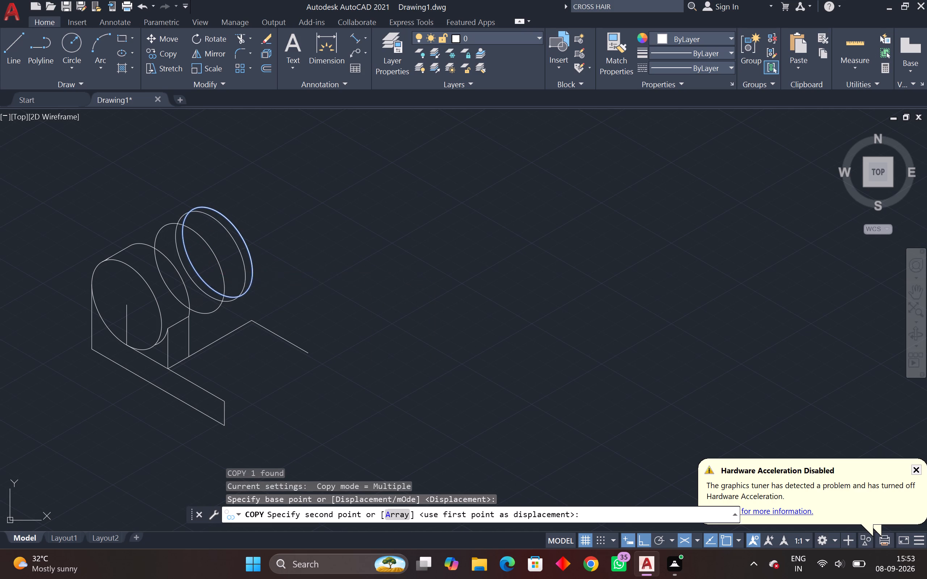
{"action": "key", "text": "Escape"}
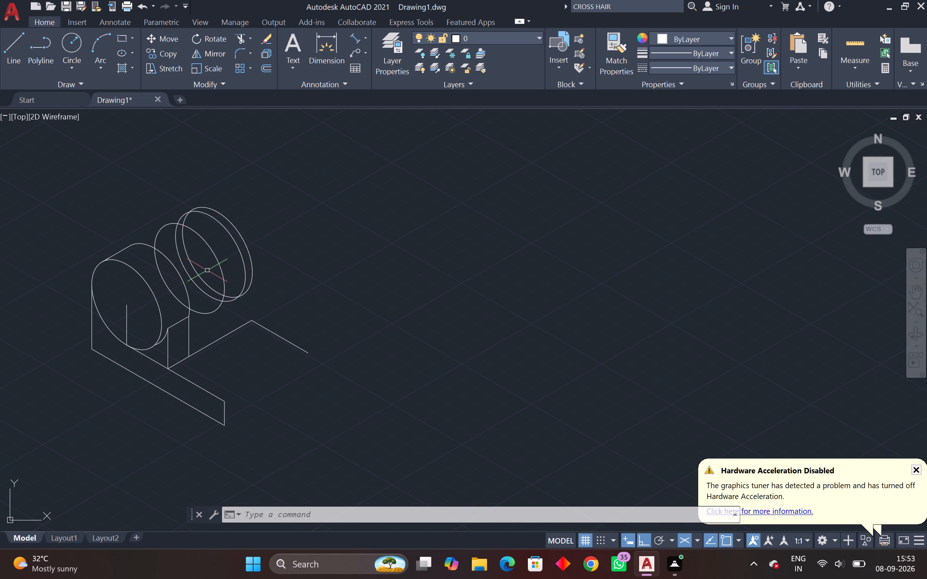
Draw a line at 330° from the centre of the isocircle copy 45 units behind the front one, extending past the circles.
{"action": "key", "text": "l"}
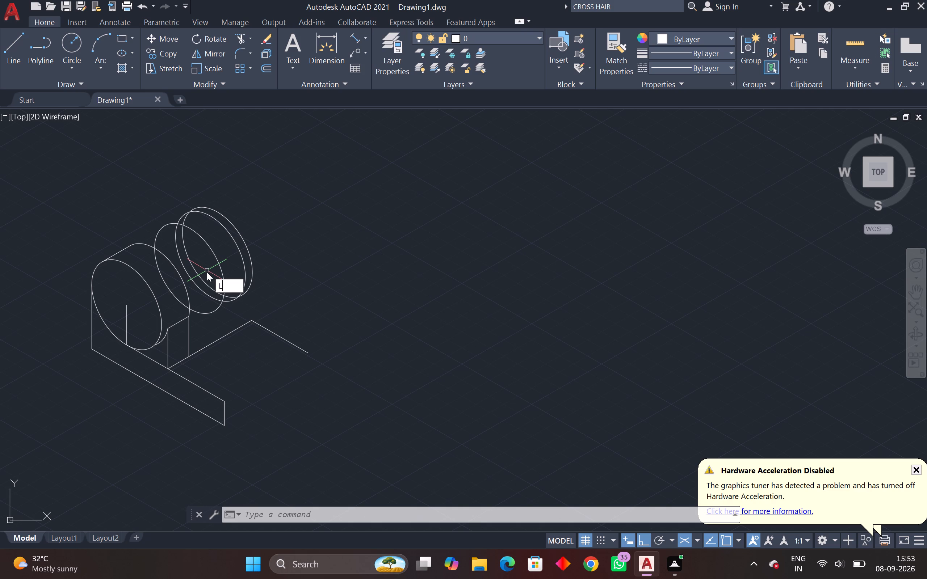
{"action": "key", "text": "space"}
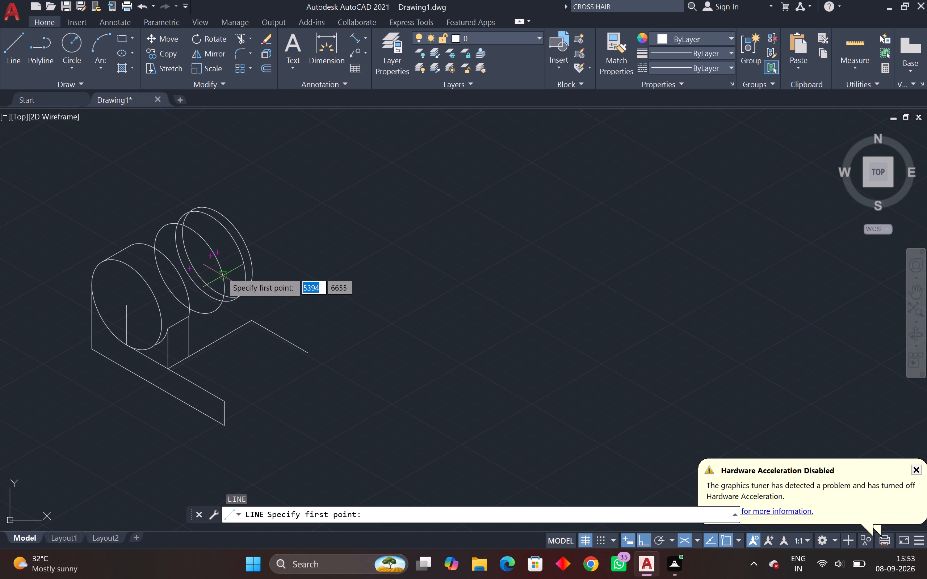
{"action": "left_click", "coordinate": [191, 272]}
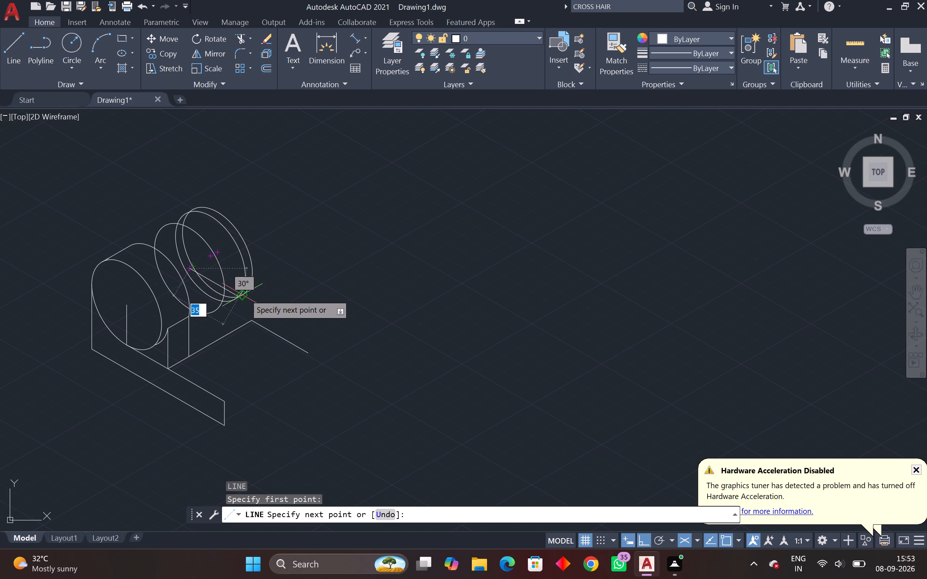
{"action": "left_click", "coordinate": [289, 291]}
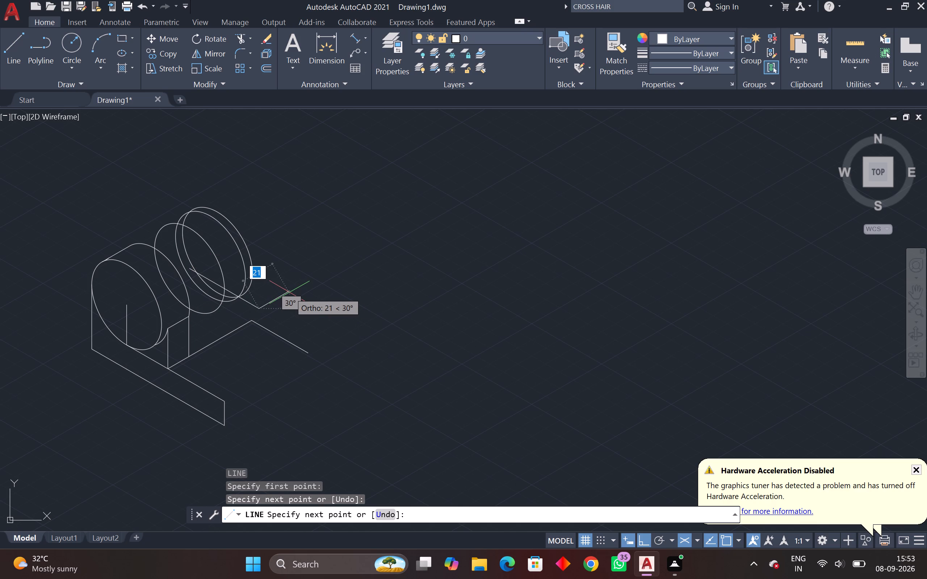
{"action": "key", "text": "Delete"}
{"action": "key", "text": "Escape"}
{"action": "key", "text": "Escape"}
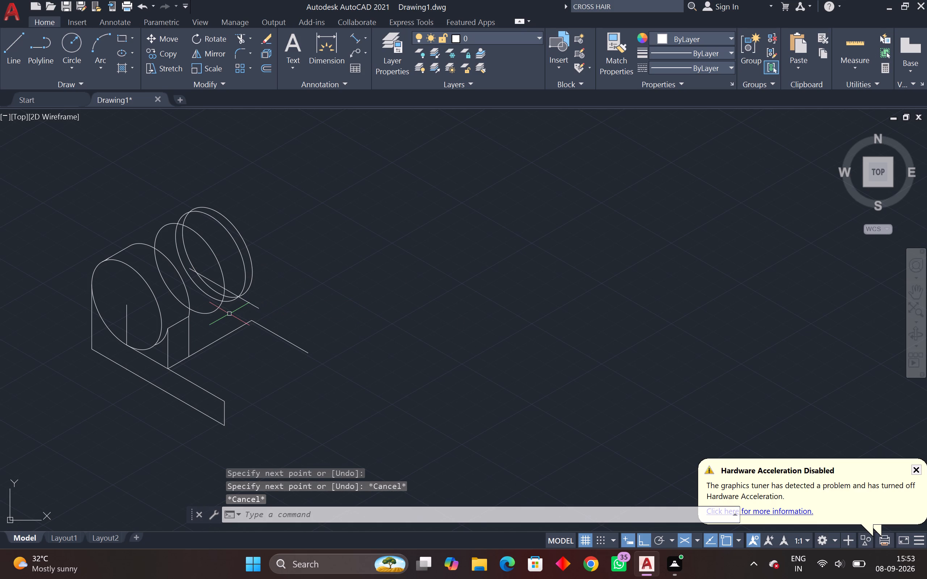
From the new 330° line's crossing with the nearest isocircle copy's outer side, draw a line about 42 units long at 30°.
{"action": "key", "text": "l"}
{"action": "key", "text": "space"}
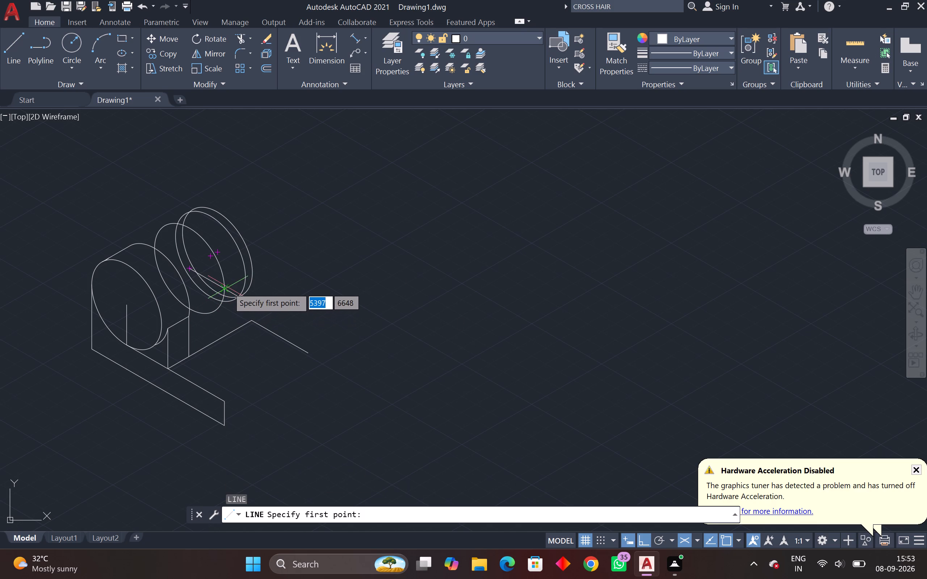
{"action": "left_click", "coordinate": [228, 287]}
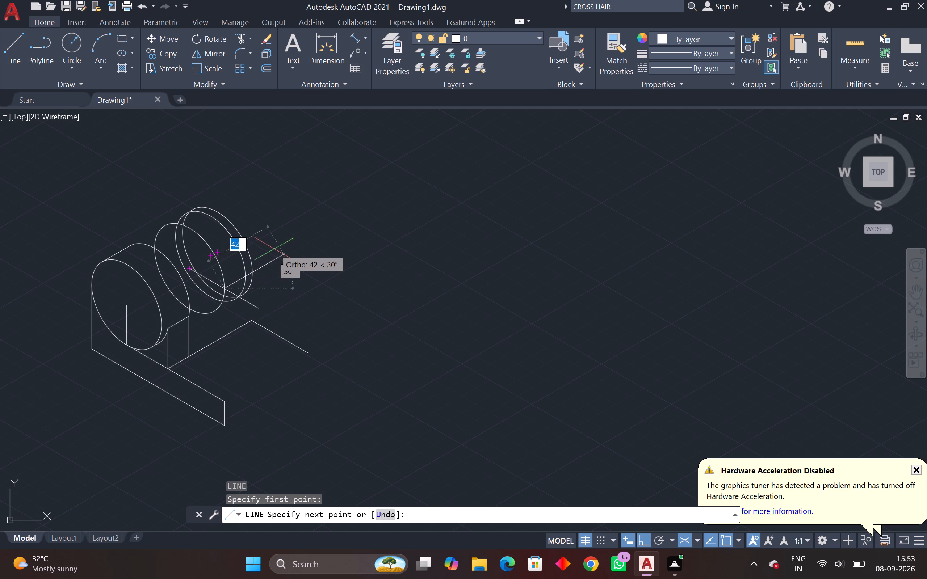
{"action": "left_click", "coordinate": [274, 249]}
{"action": "key", "text": "Escape"}
{"action": "key", "text": "Escape"}
{"action": "scroll", "coordinate": [272, 253], "scroll_direction": "down", "scroll_amount": 1}
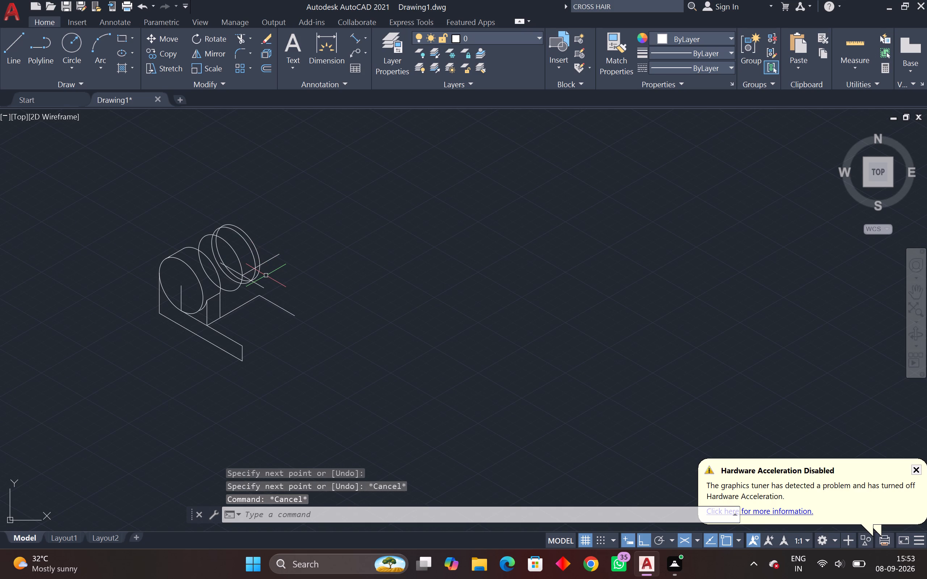
{"action": "key", "text": "Escape"}
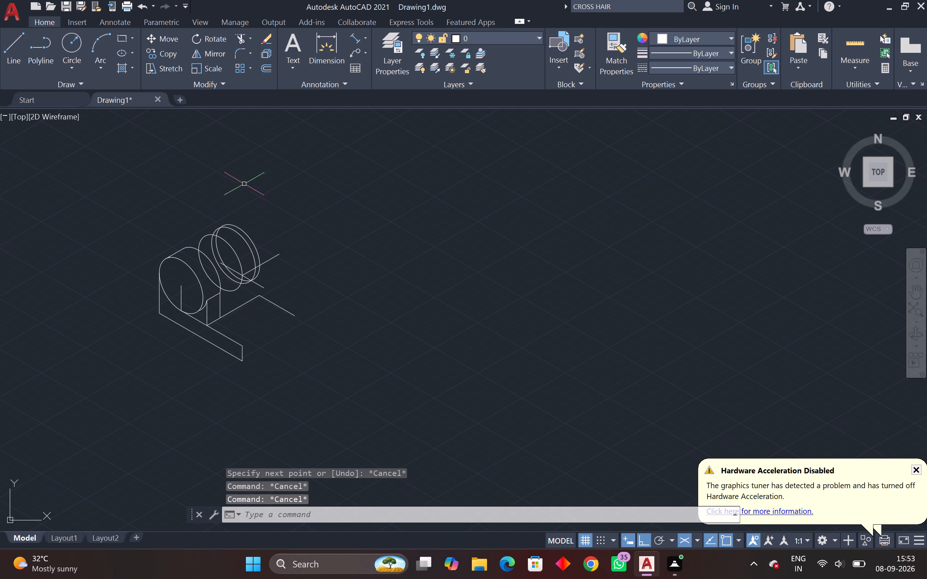
Trim the 330° line beyond the front-side isocircle and the 30° line back to the middle of the three rear isocircles.
{"action": "left_click", "coordinate": [237, 41]}
{"action": "scroll", "coordinate": [268, 288], "scroll_direction": "up", "scroll_amount": 4}
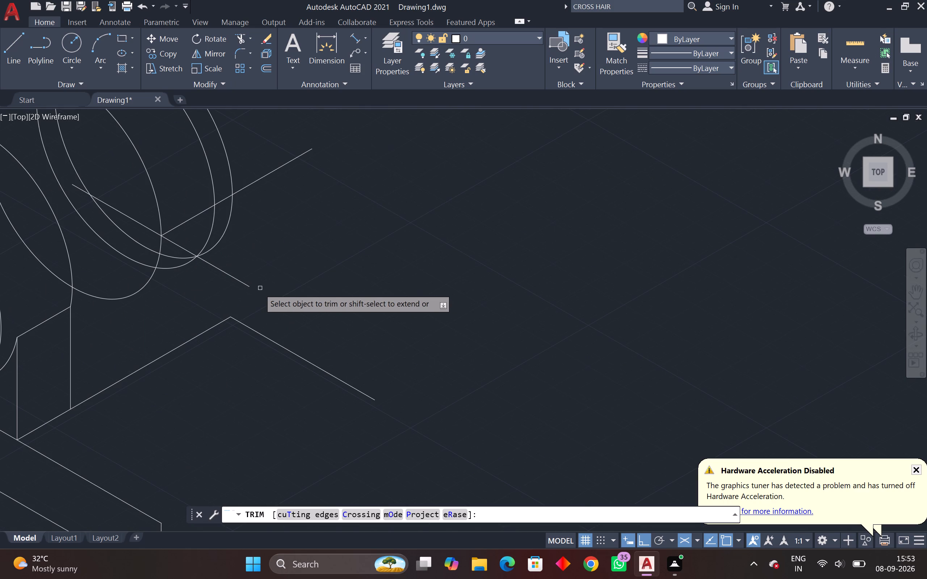
{"action": "left_click", "coordinate": [214, 270]}
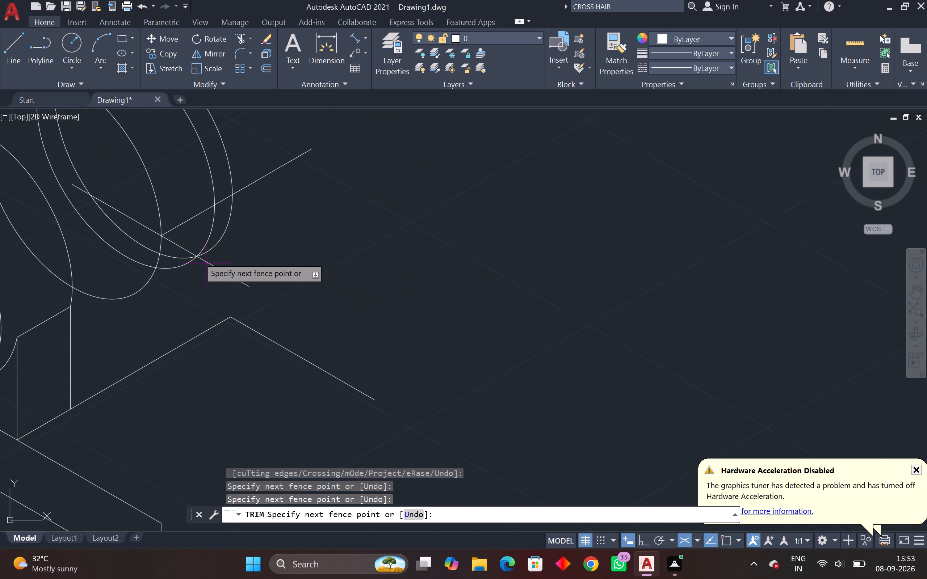
{"action": "left_click", "coordinate": [222, 265]}
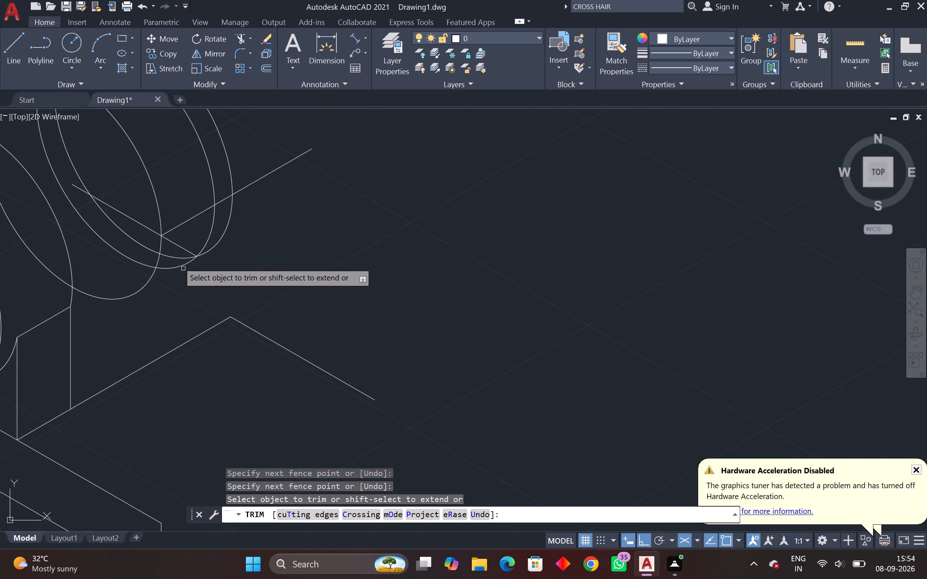
{"action": "left_click", "coordinate": [177, 244]}
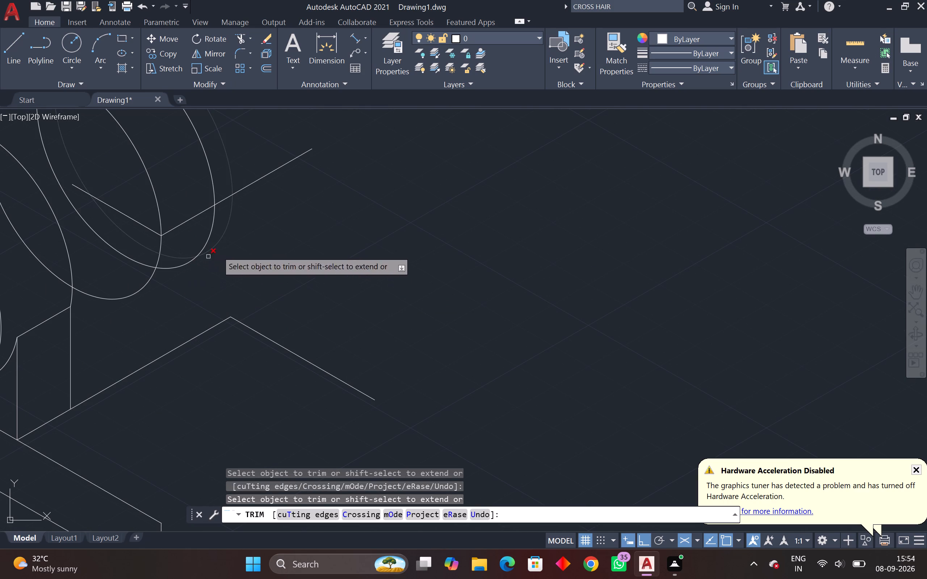
{"action": "left_click", "coordinate": [251, 182]}
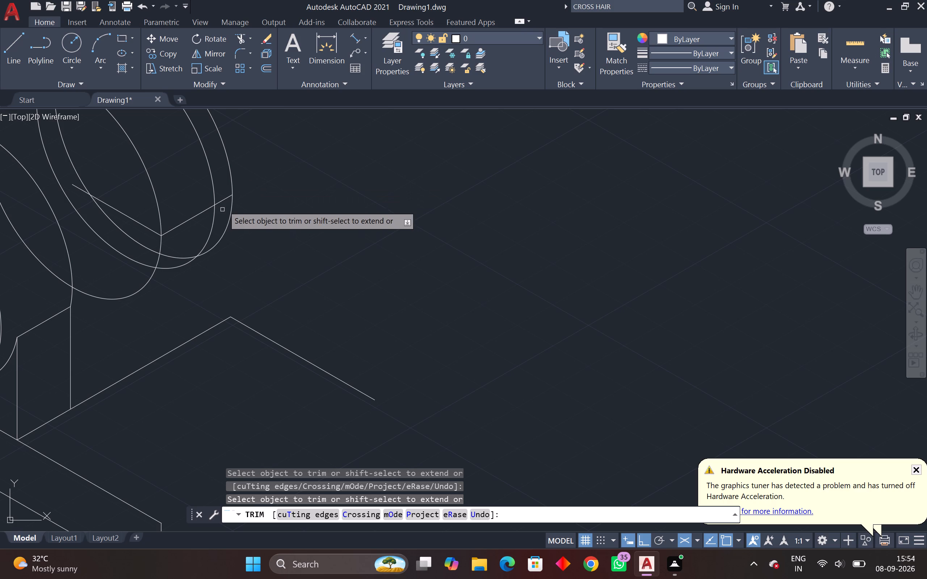
{"action": "left_click", "coordinate": [222, 200]}
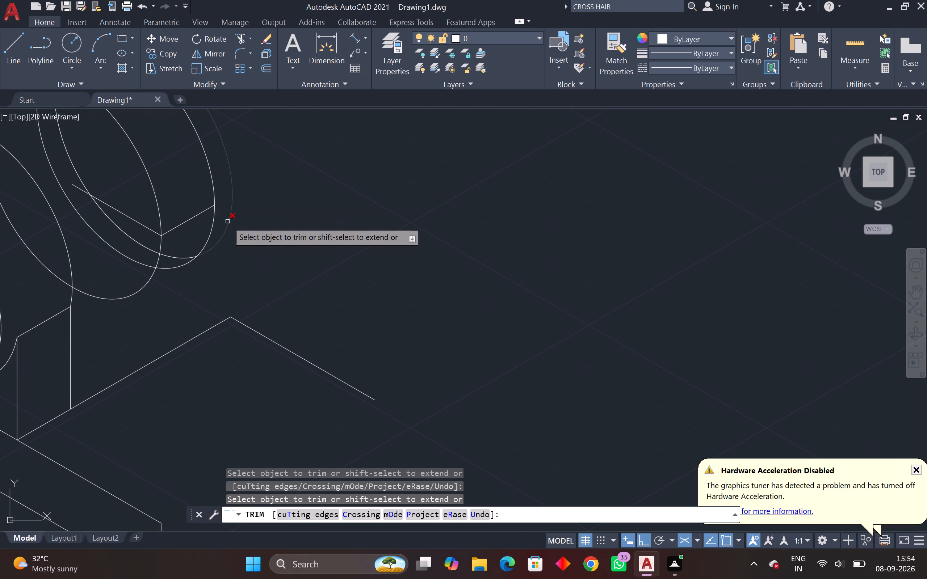
{"action": "key", "text": "Escape"}
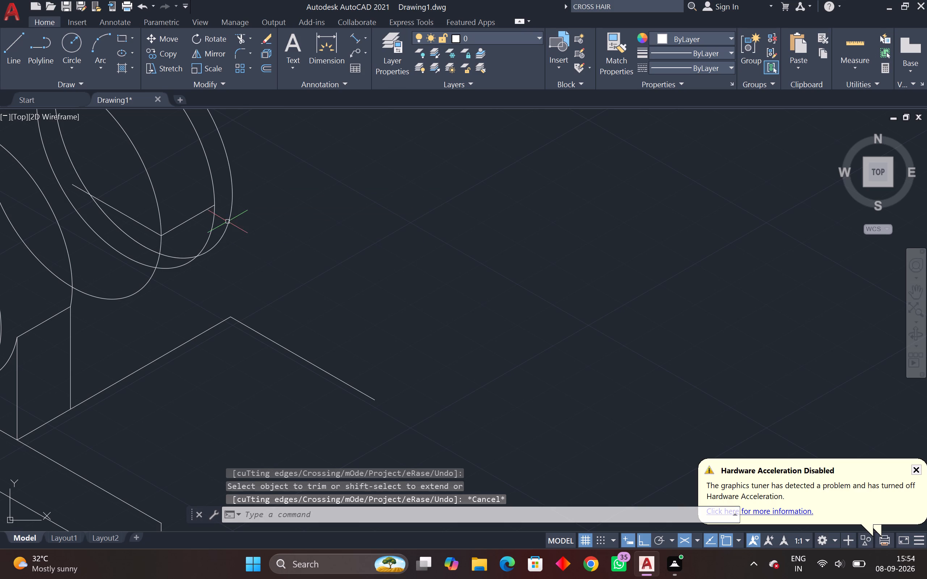
{"action": "key", "text": "Escape"}
Draw vertical lines down from both ends of the short 30° line, the first about 35 units long, both crossing the base's 30° edge.
{"action": "key", "text": "l"}
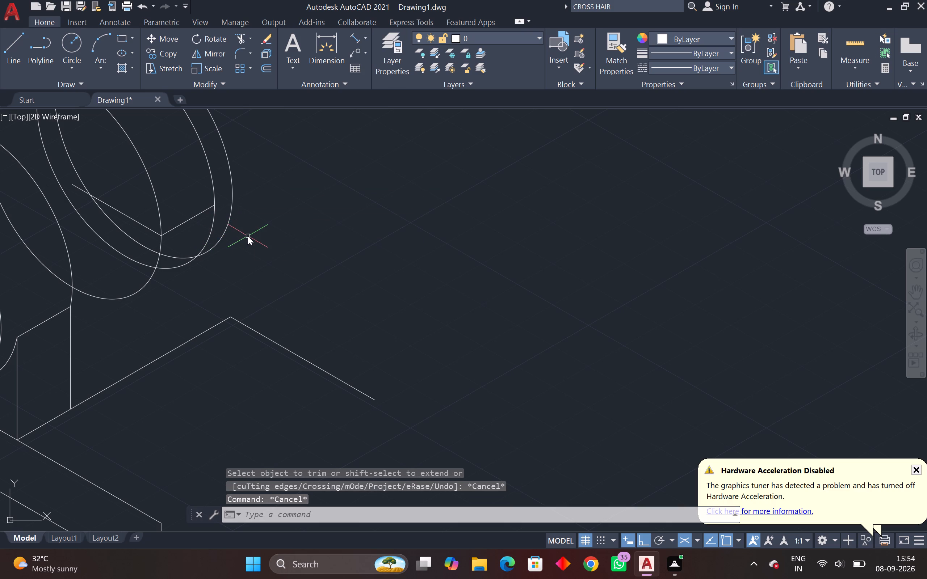
{"action": "key", "text": "space"}
{"action": "left_click", "coordinate": [213, 207]}
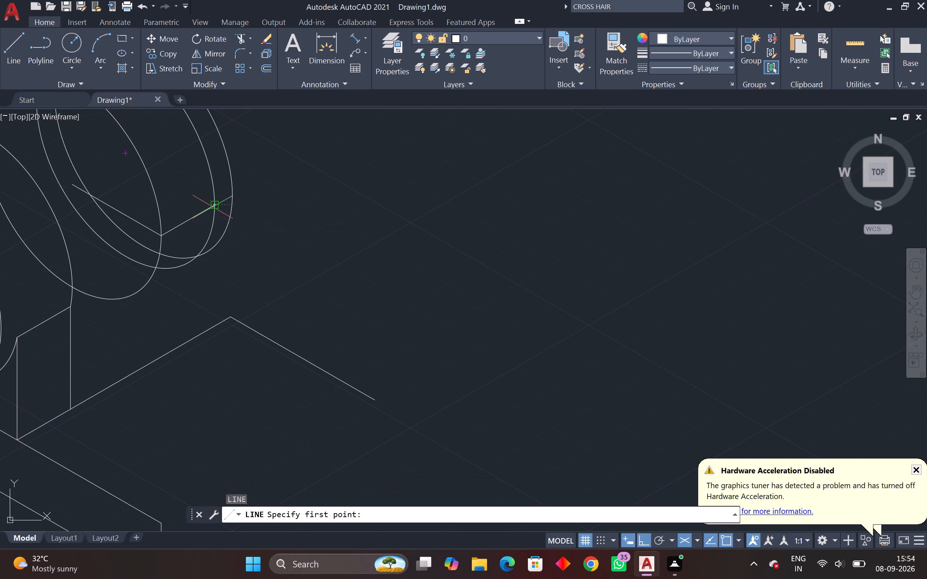
{"action": "key", "text": "F5"}
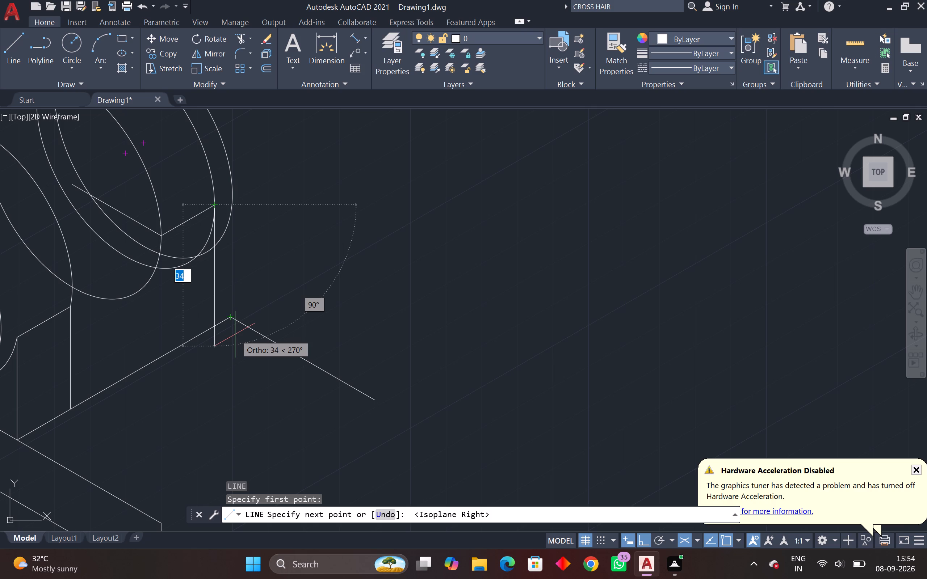
{"action": "left_click", "coordinate": [203, 354]}
{"action": "key", "text": "space"}
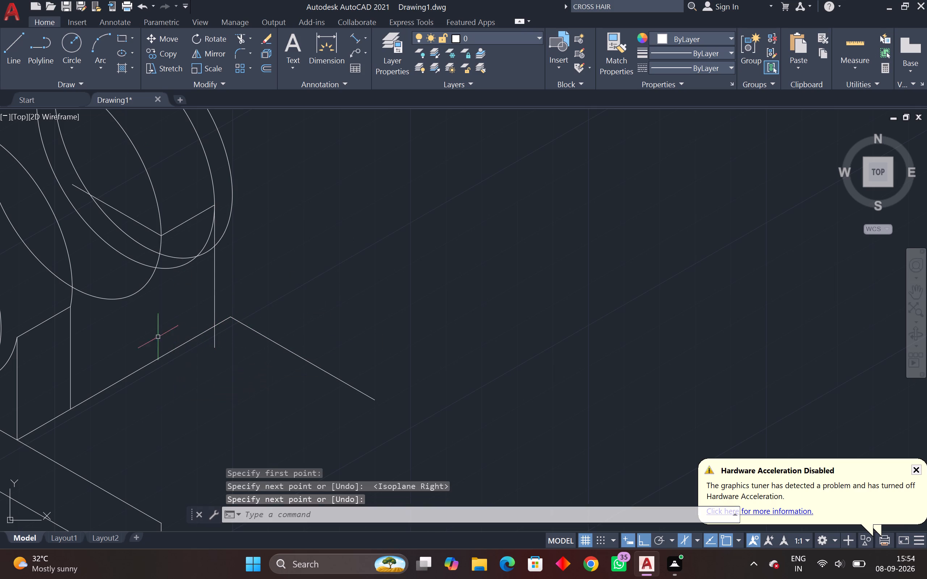
{"action": "key", "text": "space"}
{"action": "left_click", "coordinate": [160, 237]}
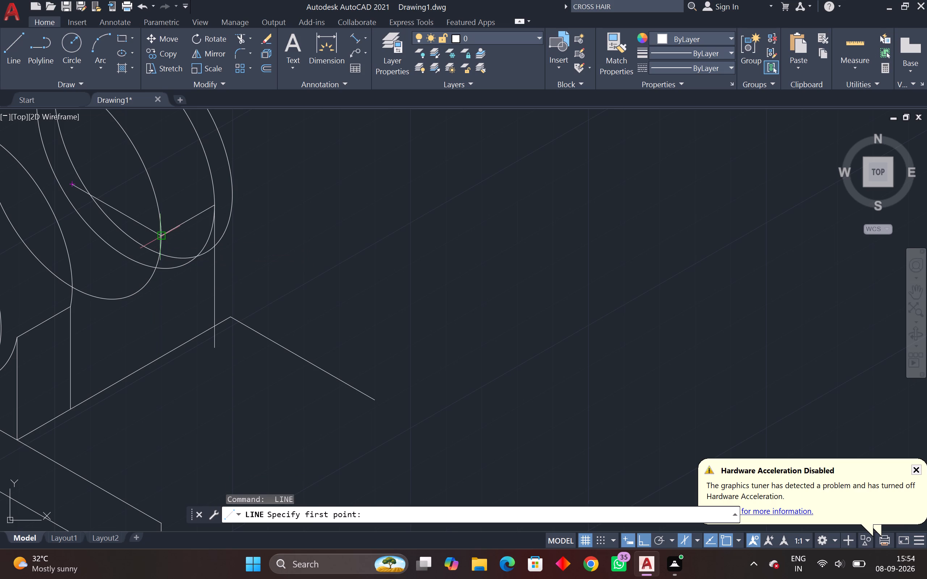
{"action": "left_click", "coordinate": [163, 386]}
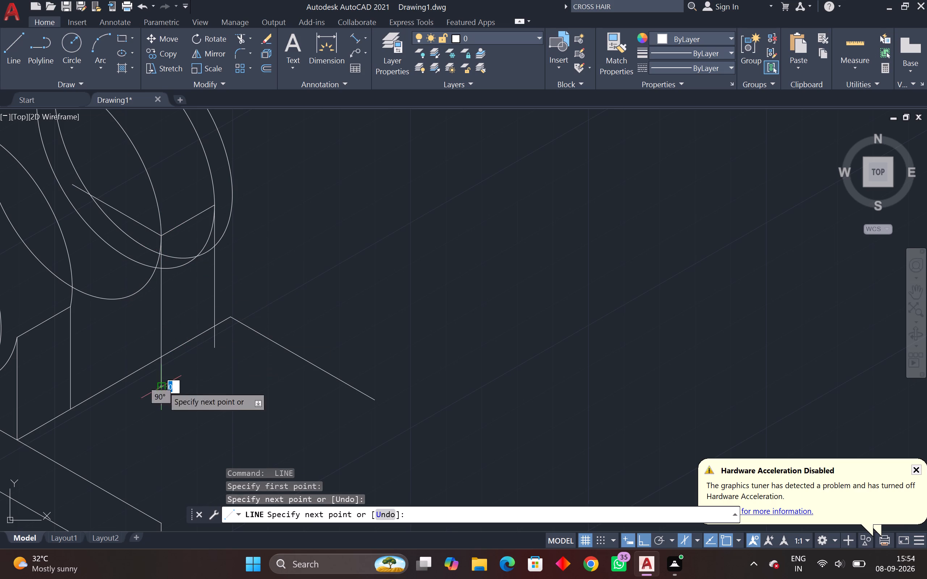
{"action": "key", "text": "Escape"}
Trim the middle rear isocircle to just its lower arc between the short 30° line's outer end and the isocircle in front.
{"action": "scroll", "coordinate": [224, 366], "scroll_direction": "down", "scroll_amount": 1}
{"action": "middle_click_drag", "start_coordinate": [224, 384], "coordinate": [227, 409]}
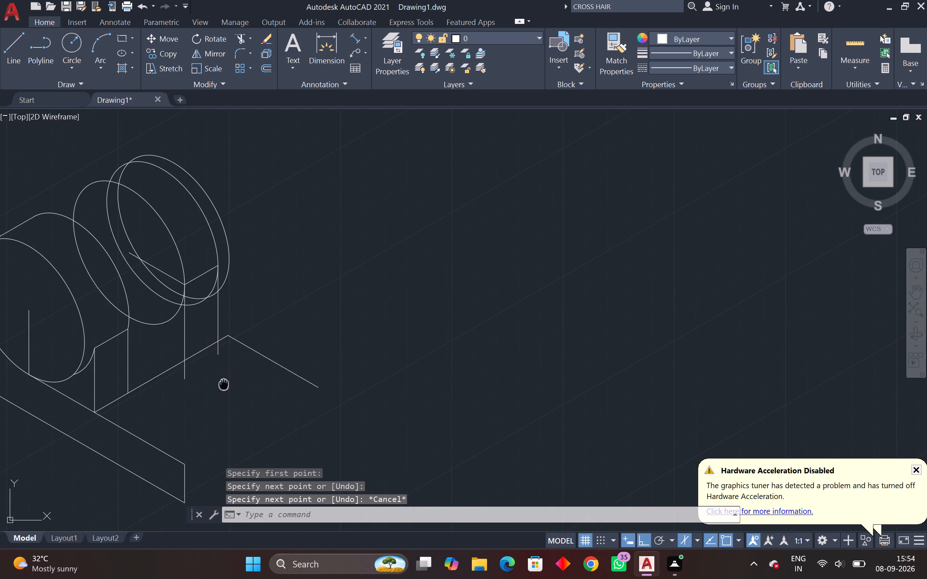
{"action": "middle_click_drag", "start_coordinate": [227, 409], "coordinate": [234, 453]}
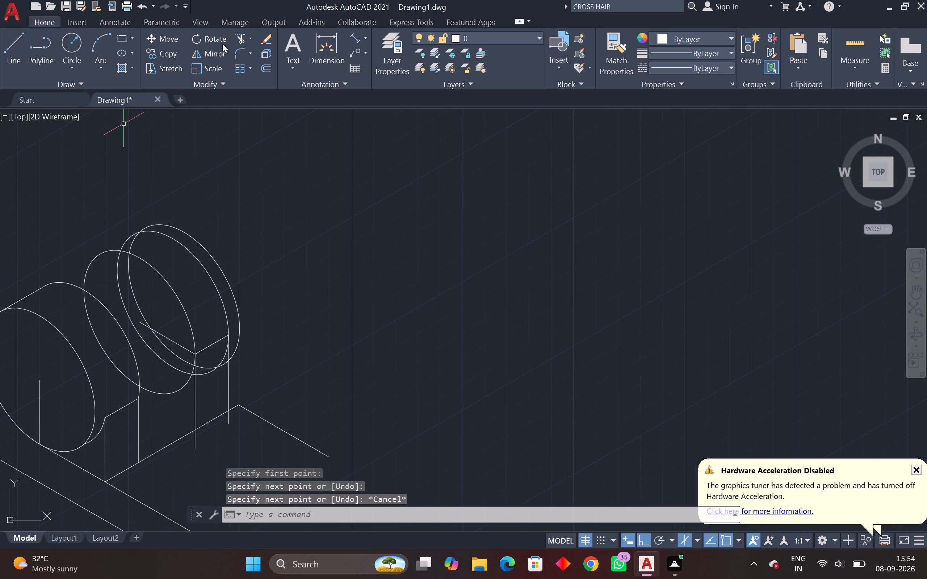
{"action": "left_click", "coordinate": [235, 38]}
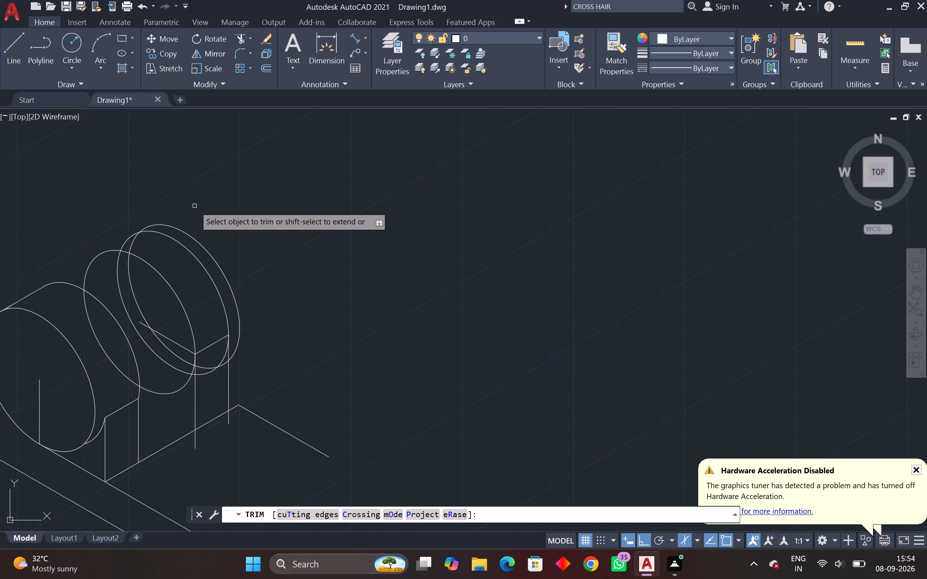
{"action": "left_click", "coordinate": [186, 249]}
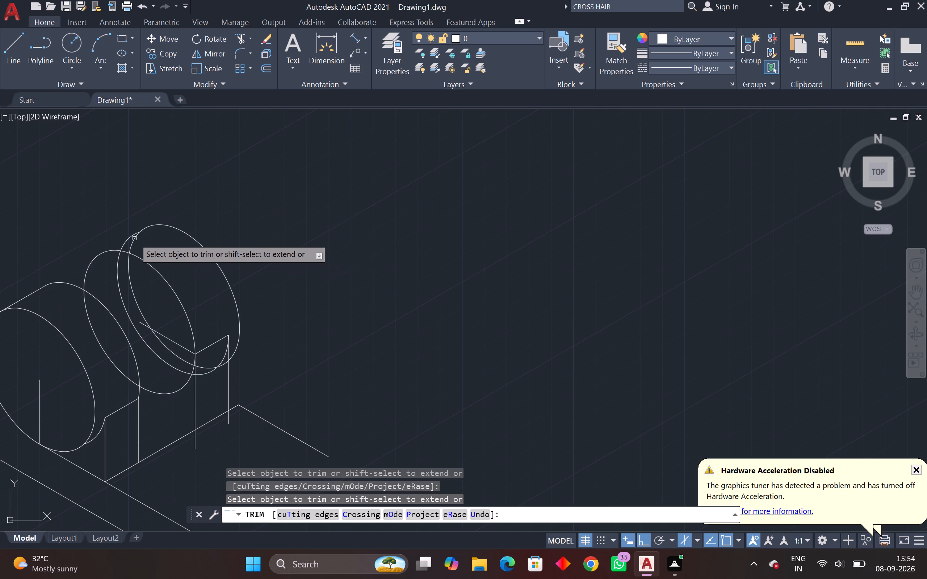
{"action": "left_click", "coordinate": [125, 238]}
{"action": "left_click", "coordinate": [125, 246]}
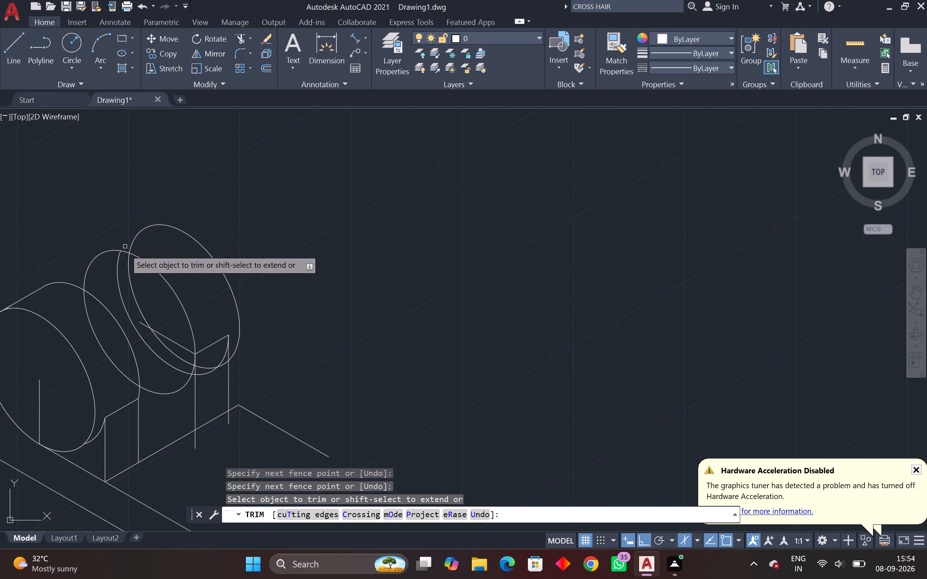
{"action": "left_click", "coordinate": [118, 264]}
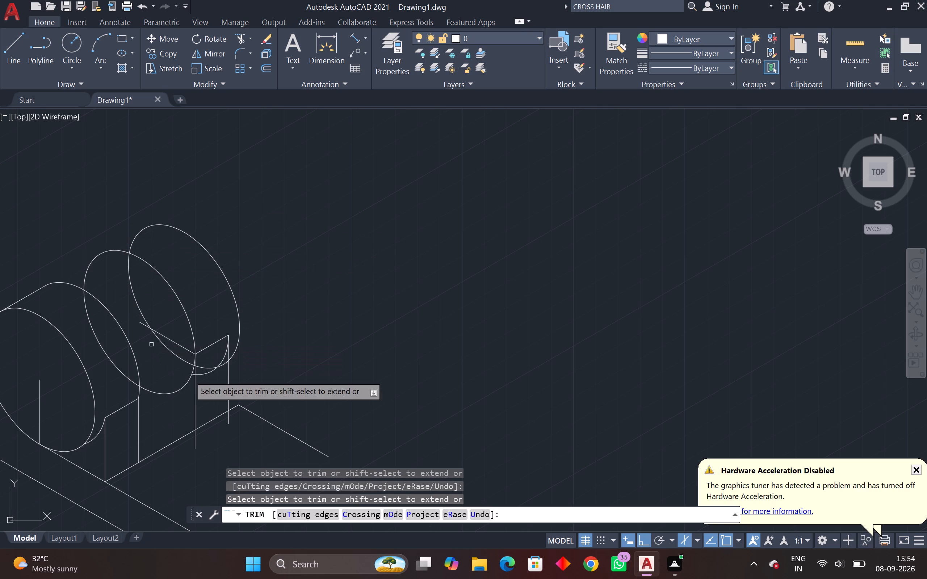
Trim away the short 30° line and the remaining 330° construction line inside the rear isocircles.
{"action": "scroll", "coordinate": [234, 352], "scroll_direction": "up", "scroll_amount": 3}
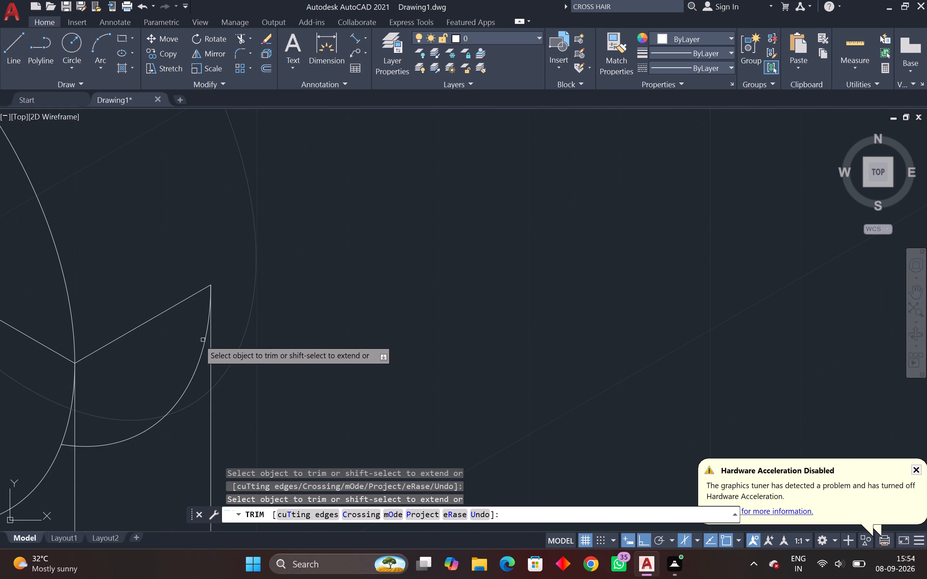
{"action": "left_click", "coordinate": [150, 315]}
{"action": "left_click", "coordinate": [144, 332]}
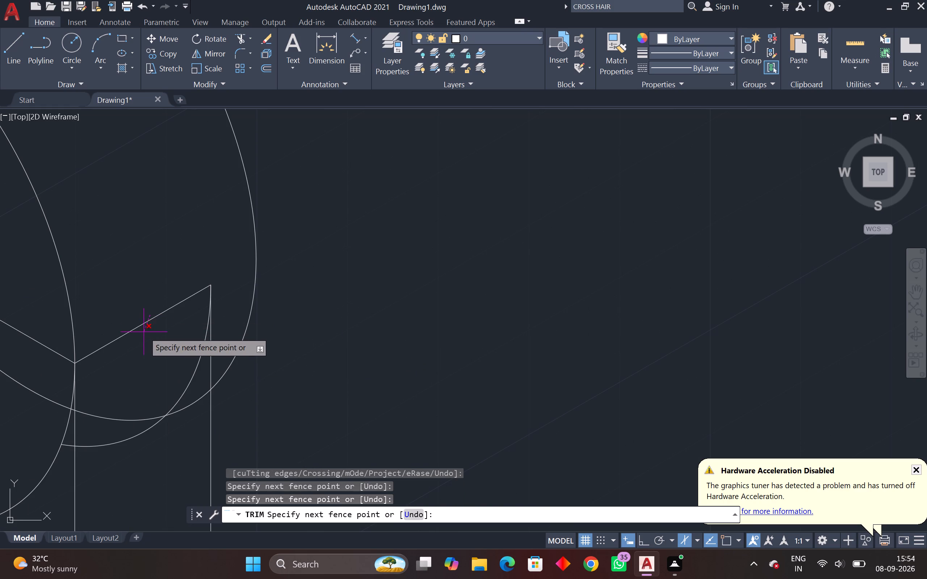
{"action": "middle_click_drag", "start_coordinate": [171, 331], "coordinate": [355, 292]}
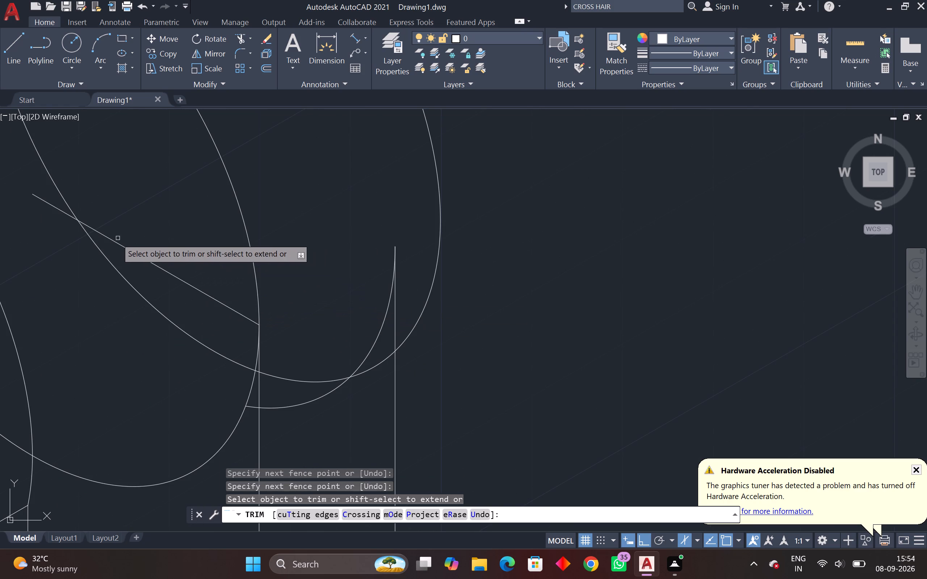
{"action": "left_click", "coordinate": [121, 248]}
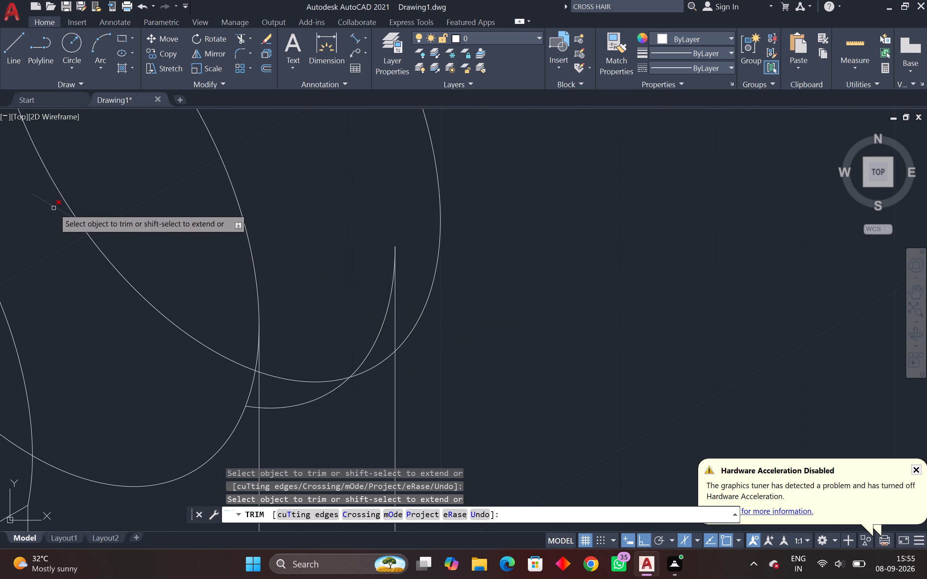
{"action": "left_click", "coordinate": [54, 208]}
Trim the lower arc's stub back to the vertical line, and the rearmost isocircle's hidden bottom and the part inside the isocircle in front.
{"action": "scroll", "coordinate": [140, 307], "scroll_direction": "down", "scroll_amount": 2}
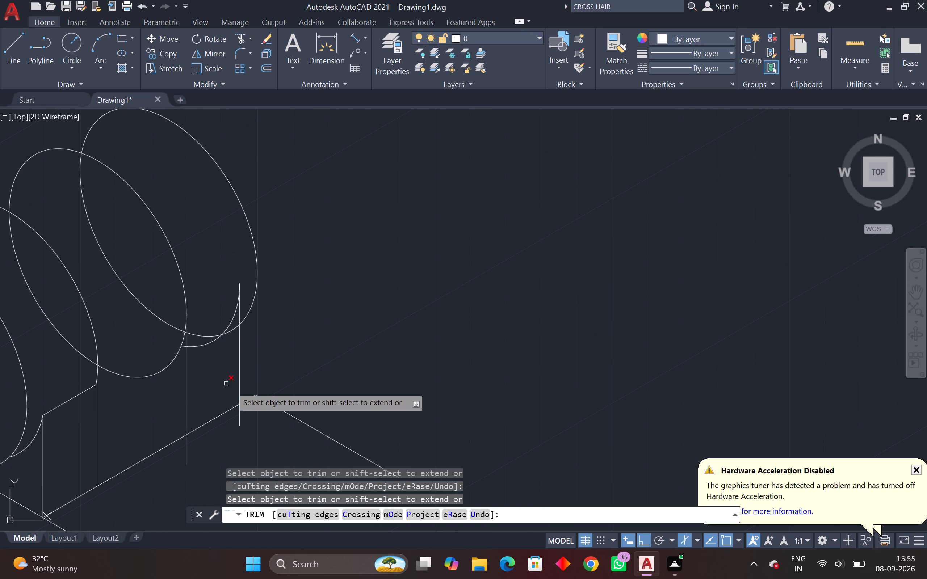
{"action": "scroll", "coordinate": [189, 362], "scroll_direction": "up", "scroll_amount": 3}
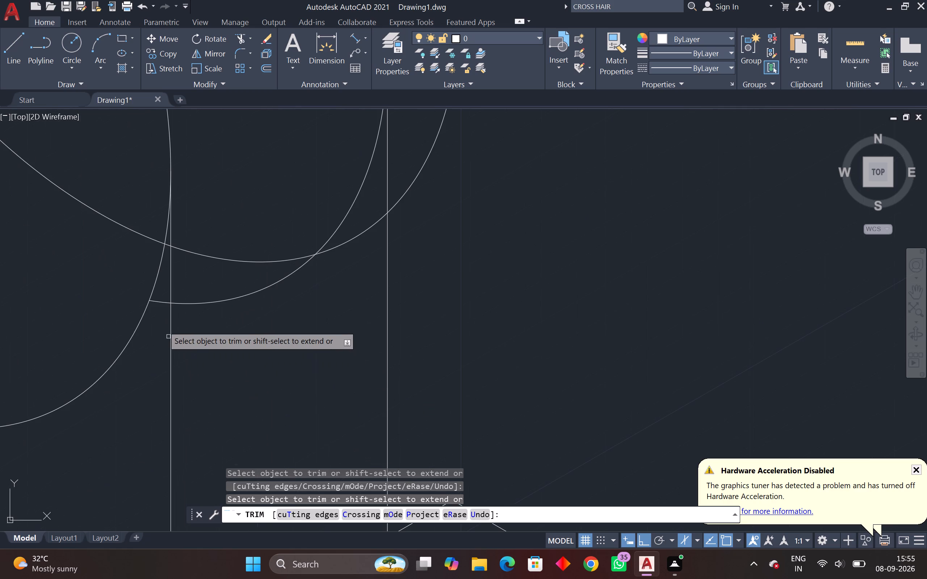
{"action": "left_click", "coordinate": [160, 301]}
{"action": "scroll", "coordinate": [246, 366], "scroll_direction": "down", "scroll_amount": 1}
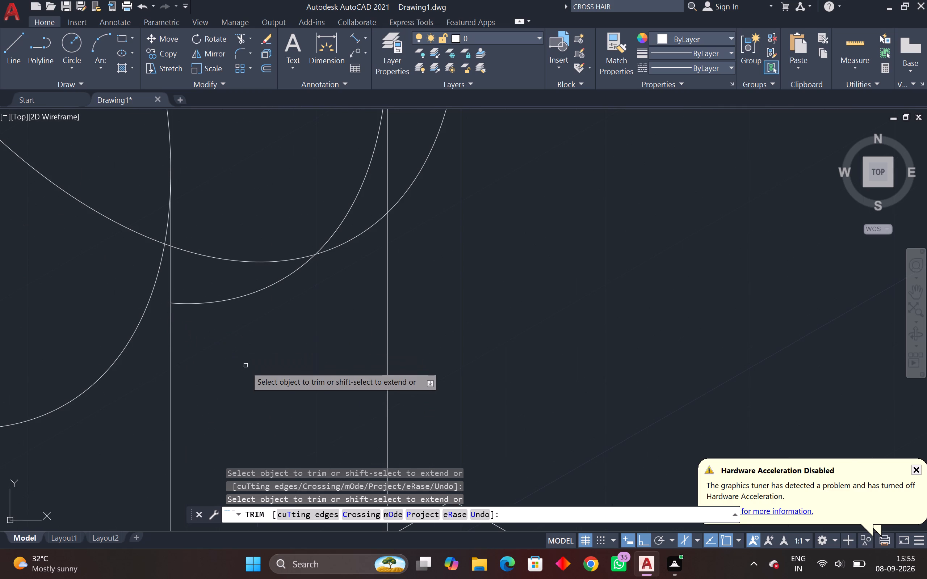
{"action": "scroll", "coordinate": [246, 367], "scroll_direction": "down", "scroll_amount": 1}
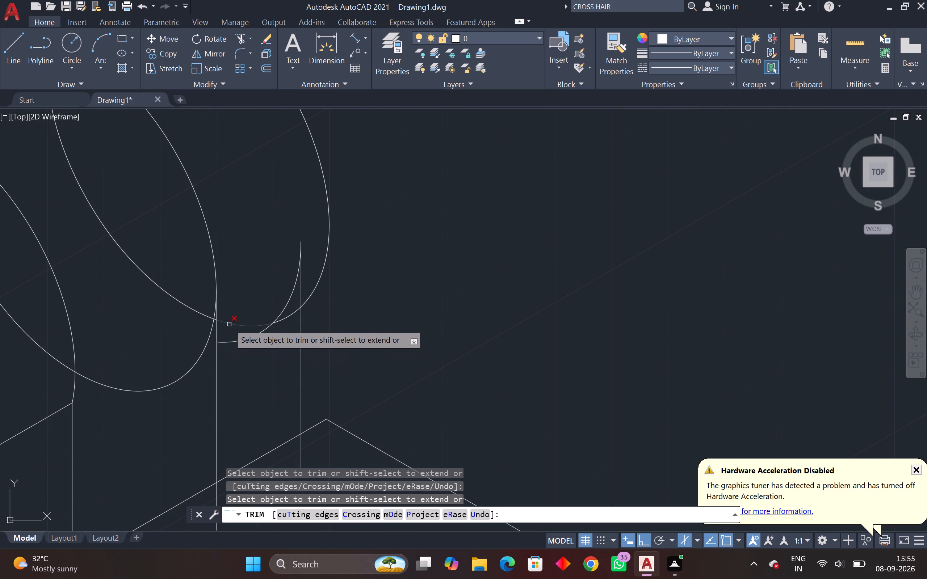
{"action": "left_click_drag", "start_coordinate": [229, 324], "coordinate": [221, 320]}
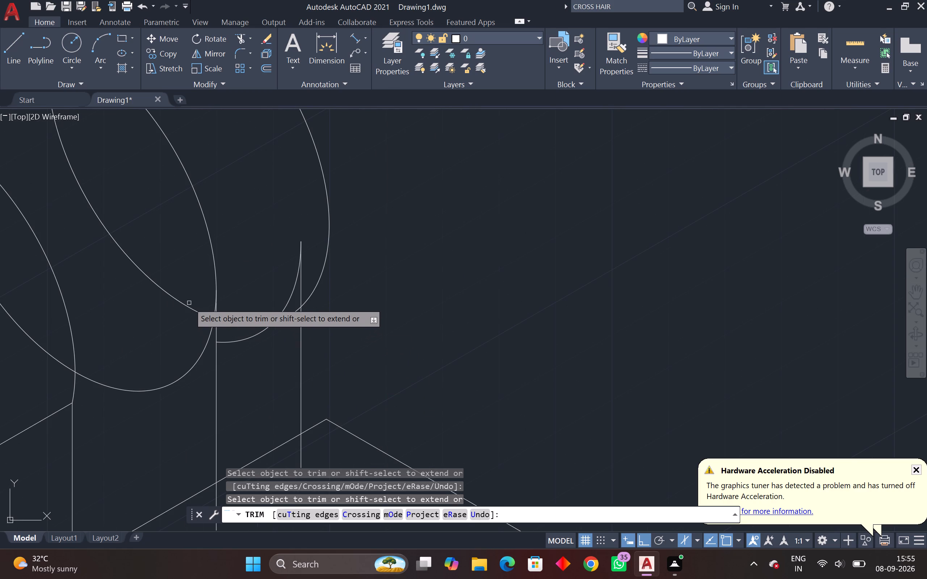
{"action": "left_click", "coordinate": [184, 305]}
{"action": "scroll", "coordinate": [186, 305], "scroll_direction": "down", "scroll_amount": 3}
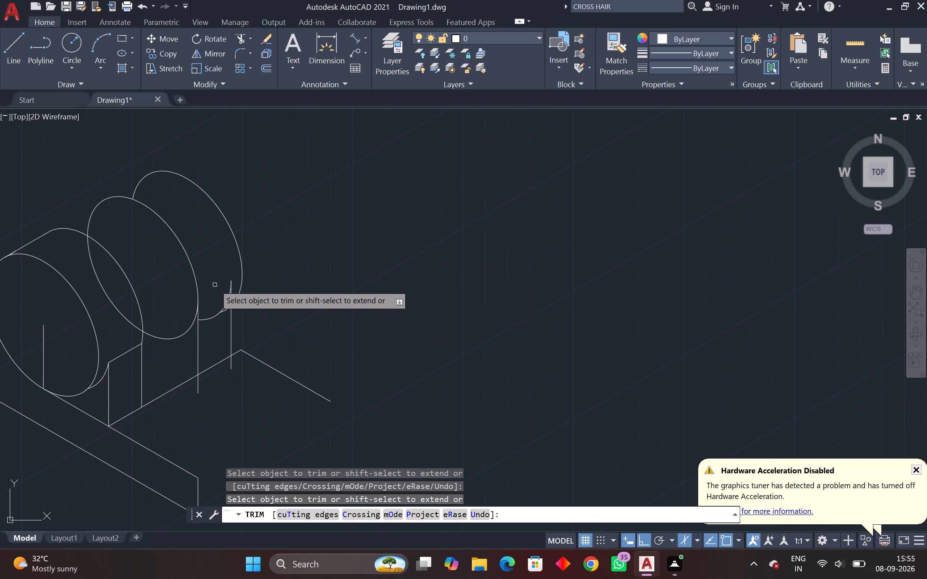
{"action": "middle_click_drag", "start_coordinate": [215, 285], "coordinate": [214, 387]}
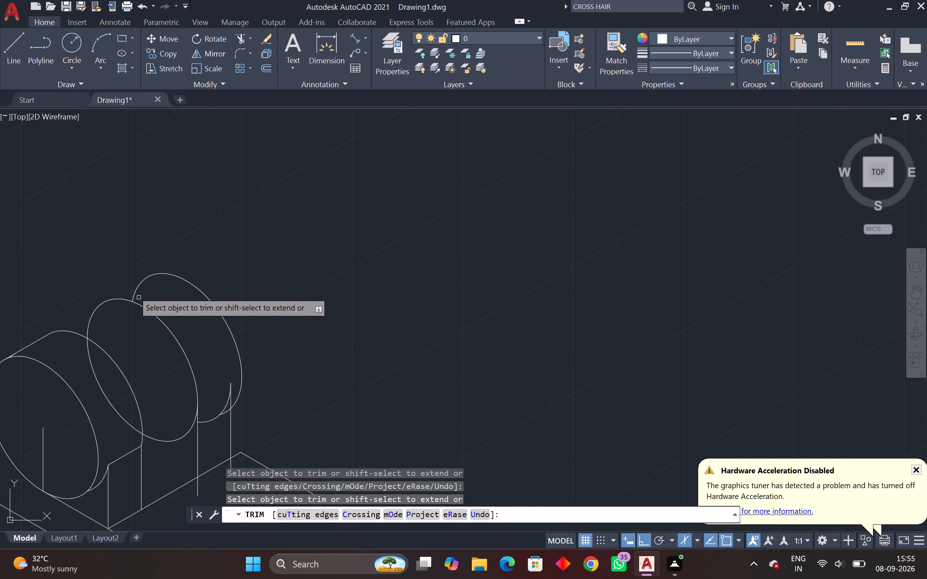
{"action": "key", "text": "Escape"}
{"action": "key", "text": "Escape"}
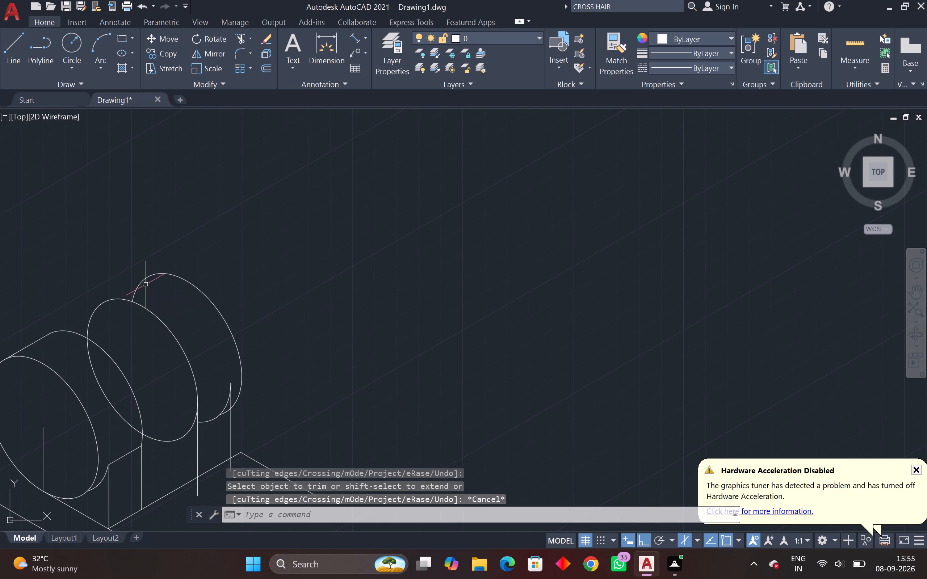
Draw a 30° line about 22 units long joining the upper edges of the front-side rear isocircle and the rearmost isocircle.
{"action": "type", "text": "L"}
{"action": "key", "text": "space"}
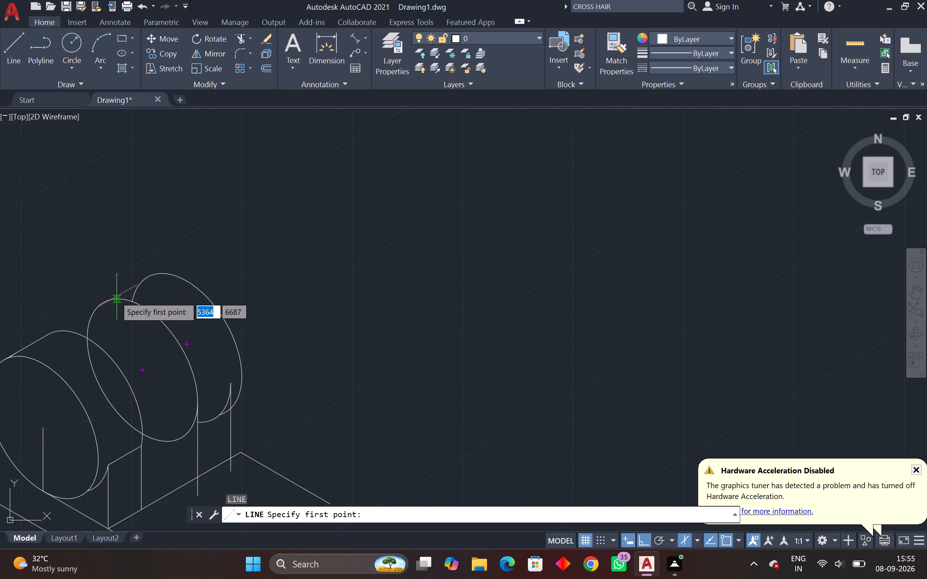
{"action": "left_click_drag", "start_coordinate": [98, 304], "coordinate": [109, 300]}
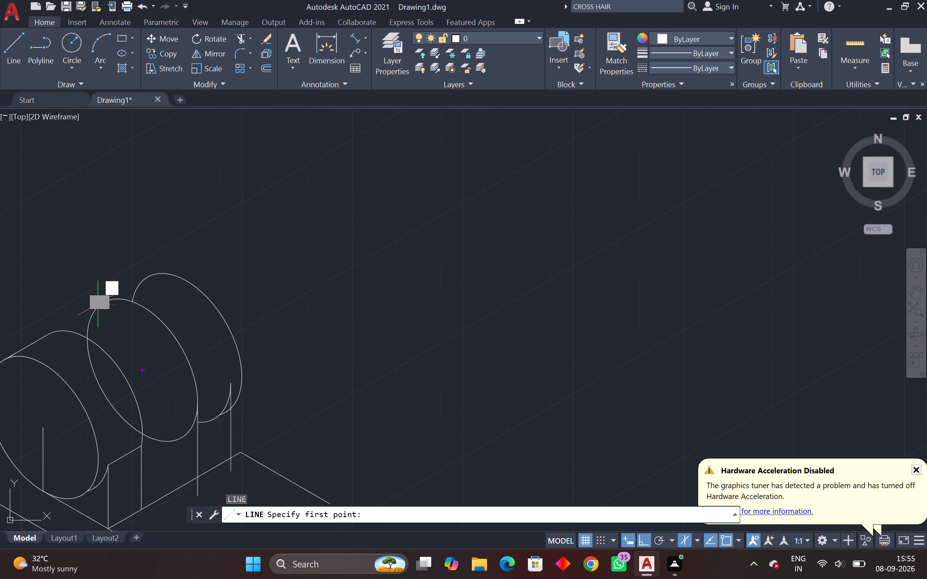
{"action": "left_click", "coordinate": [147, 282]}
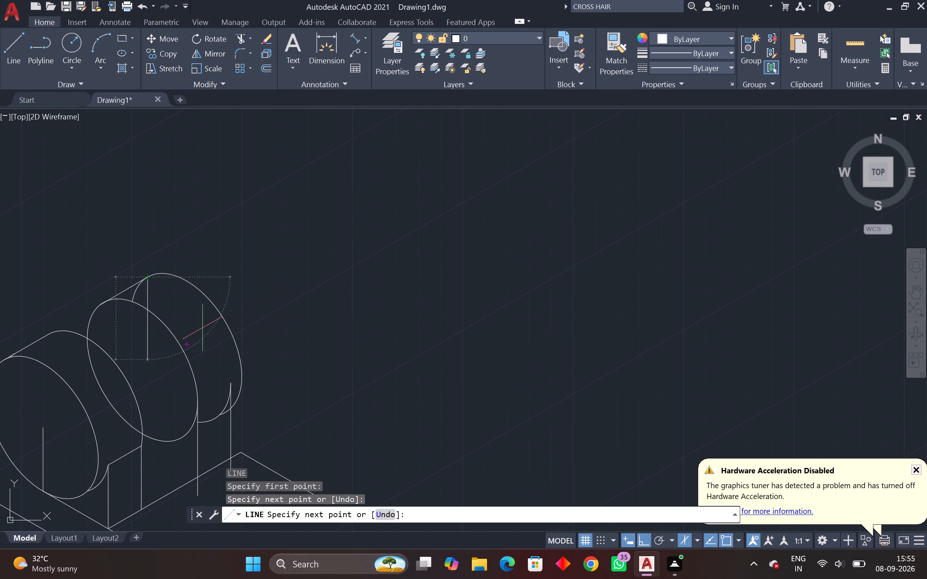
{"action": "key", "text": "Escape"}
{"action": "key", "text": "Escape"}
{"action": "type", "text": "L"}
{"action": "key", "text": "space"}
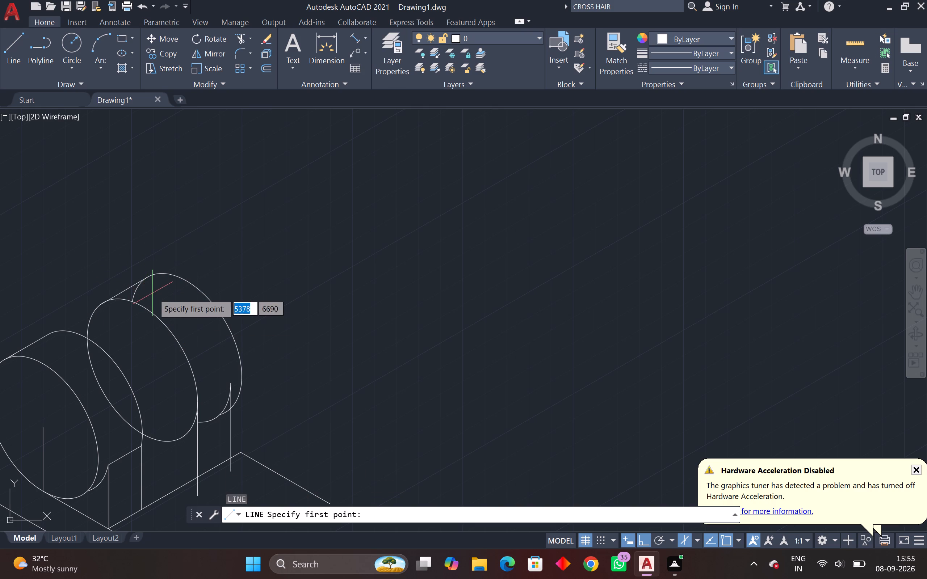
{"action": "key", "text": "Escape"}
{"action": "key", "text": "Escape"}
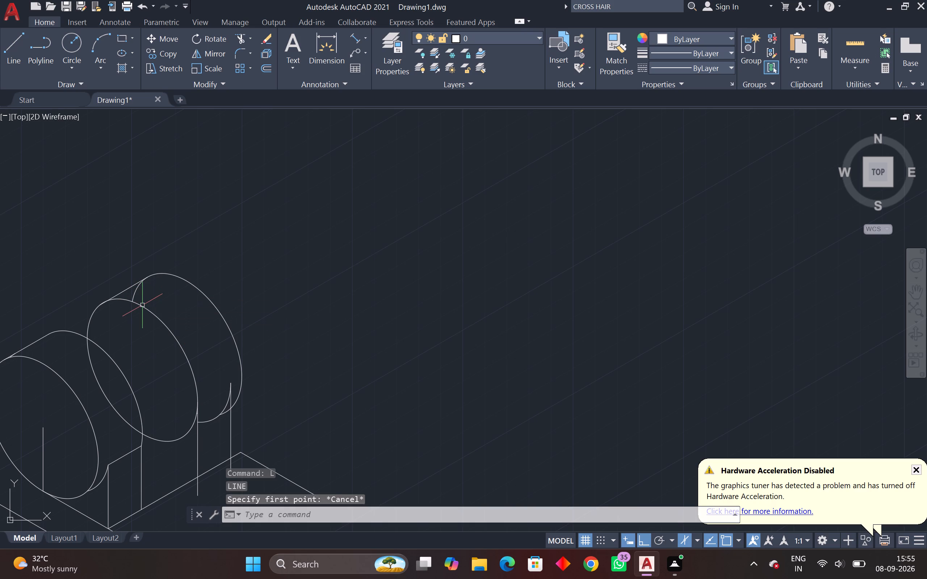
Trim the leftover arc inside the rear cylinder's upper edge, the rearmost isocircle's end past the vertical line, and the lower arc between the verticals.
{"action": "left_click", "coordinate": [238, 38]}
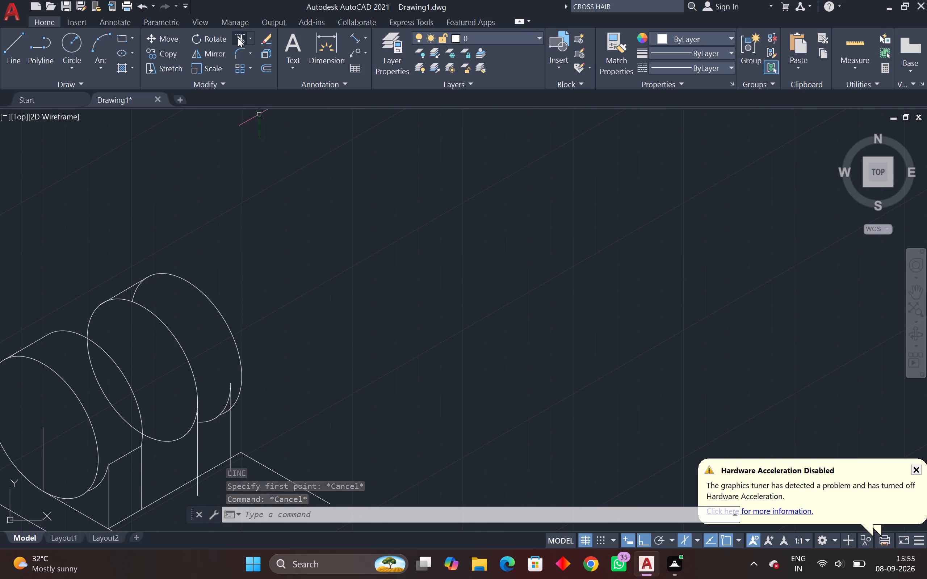
{"action": "left_click", "coordinate": [137, 293]}
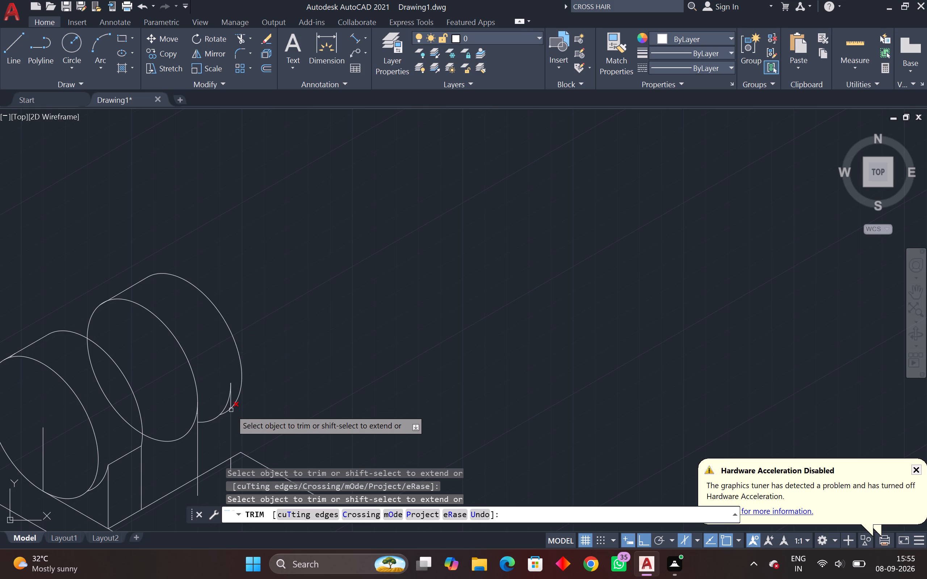
{"action": "scroll", "coordinate": [231, 410], "scroll_direction": "up", "scroll_amount": 2}
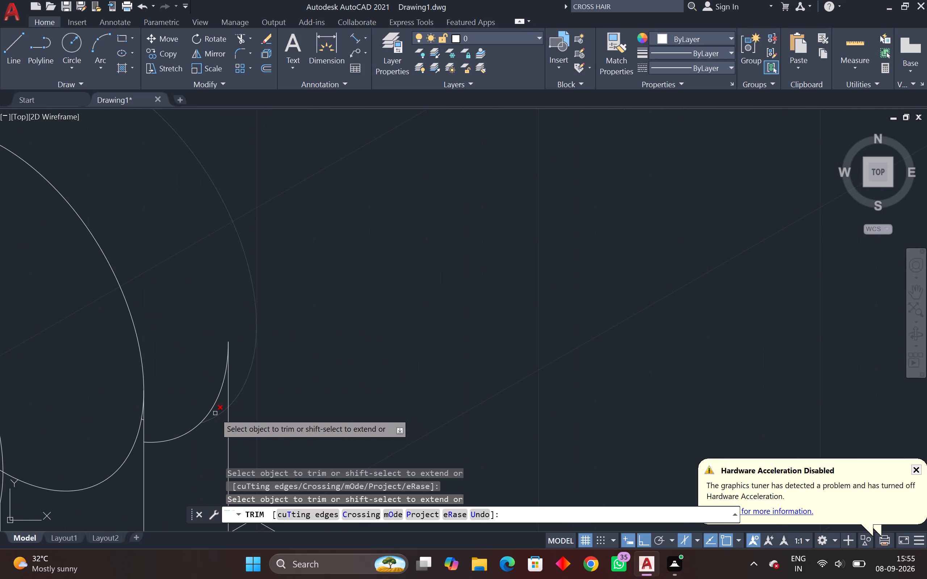
{"action": "left_click", "coordinate": [217, 416]}
{"action": "scroll", "coordinate": [303, 393], "scroll_direction": "down", "scroll_amount": 1}
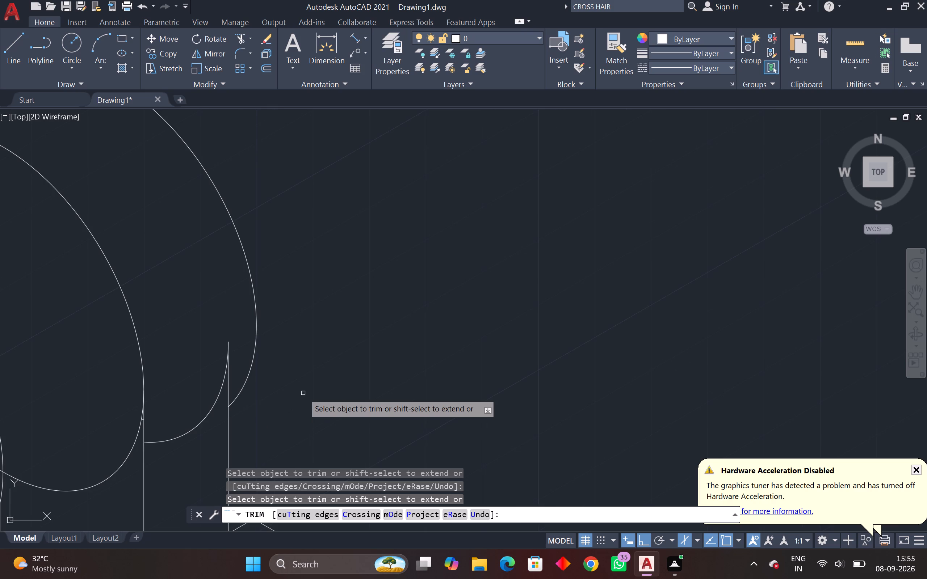
{"action": "scroll", "coordinate": [303, 393], "scroll_direction": "down", "scroll_amount": 1}
{"action": "middle_click_drag", "start_coordinate": [303, 393], "coordinate": [414, 355]}
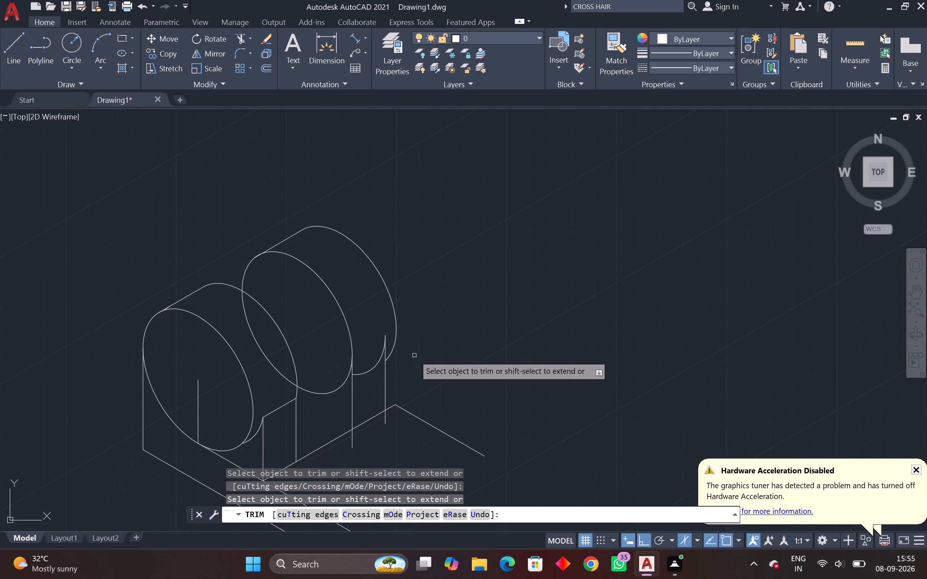
{"action": "scroll", "coordinate": [414, 355], "scroll_direction": "down", "scroll_amount": 1}
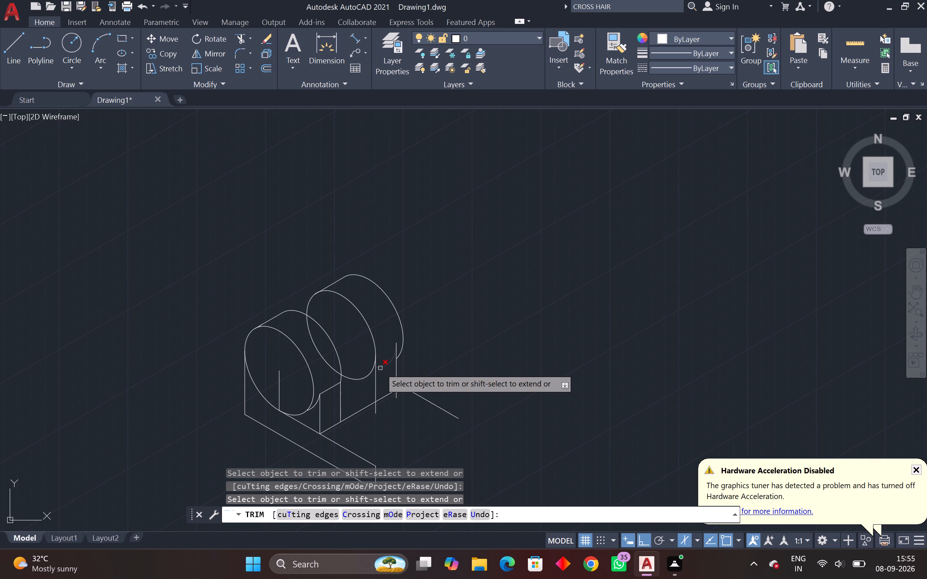
{"action": "left_click", "coordinate": [383, 367]}
{"action": "scroll", "coordinate": [419, 368], "scroll_direction": "down", "scroll_amount": 1}
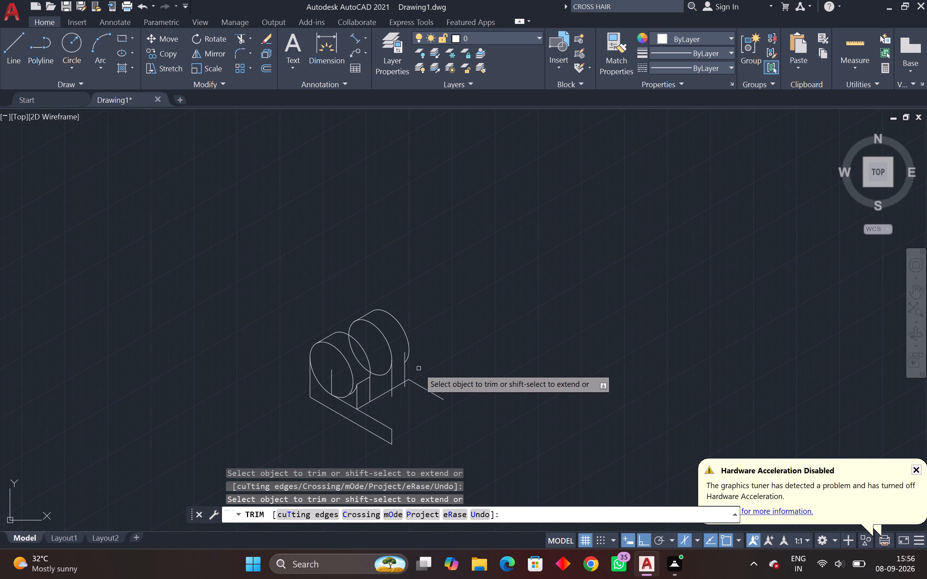
Trim the ends of the two rear vertical lines that extend below the base's 30° edge.
{"action": "middle_click_drag", "start_coordinate": [419, 368], "coordinate": [390, 374]}
{"action": "scroll", "coordinate": [390, 397], "scroll_direction": "up", "scroll_amount": 5}
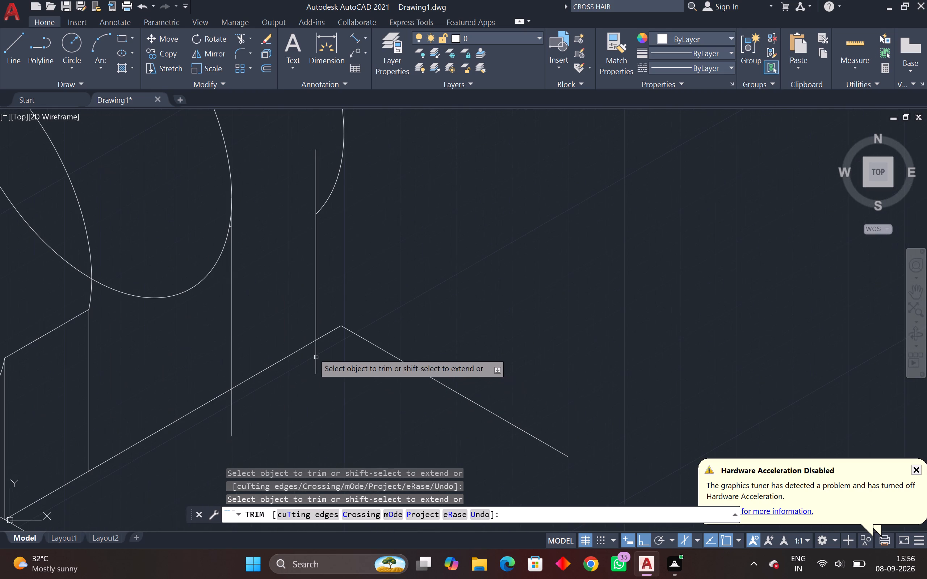
{"action": "left_click_drag", "start_coordinate": [325, 354], "coordinate": [246, 412]}
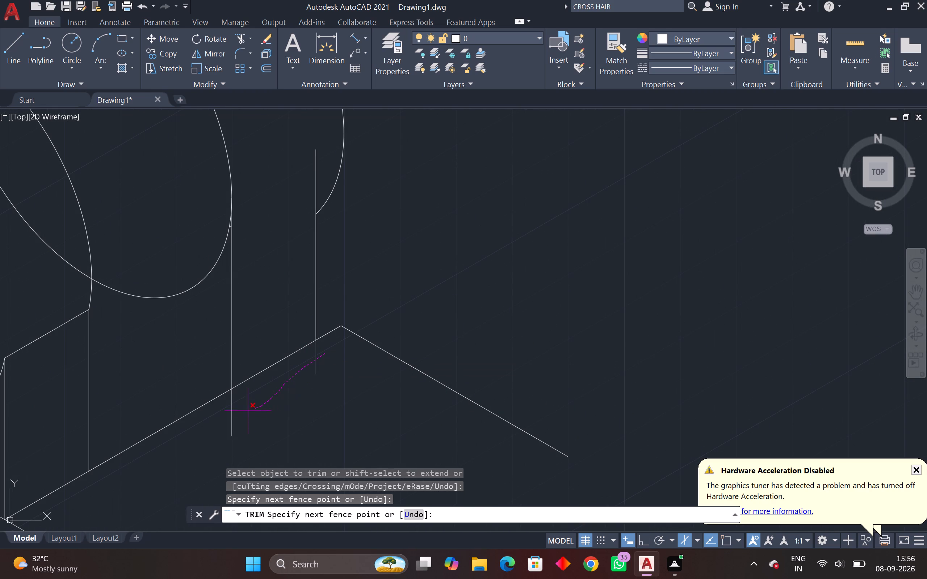
{"action": "left_click_drag", "start_coordinate": [246, 412], "coordinate": [210, 427]}
{"action": "scroll", "coordinate": [210, 427], "scroll_direction": "down", "scroll_amount": 2}
{"action": "middle_click_drag", "start_coordinate": [210, 428], "coordinate": [242, 451]}
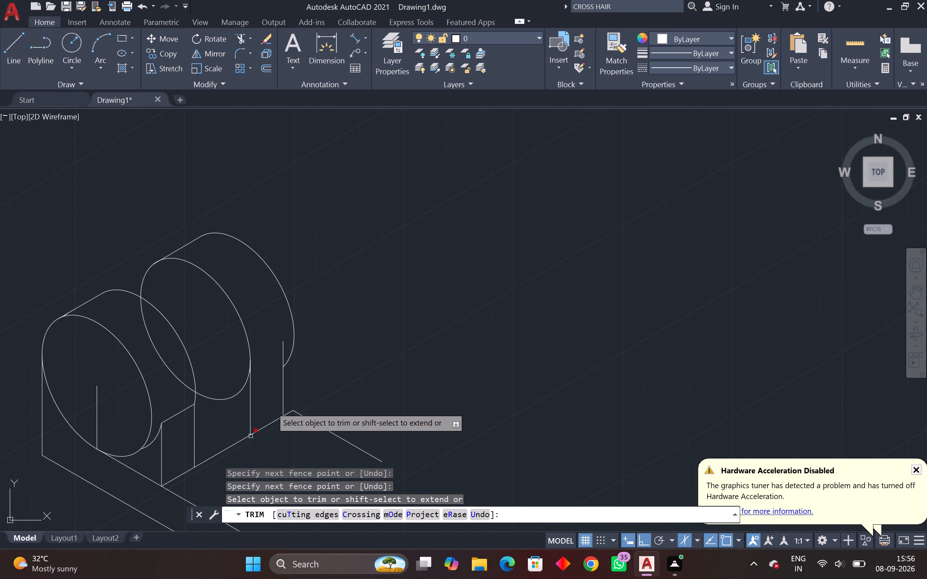
Trim the tiny leftover stub between the rear cylinder's front isocircle and its adjacent vertical line.
{"action": "scroll", "coordinate": [264, 370], "scroll_direction": "up", "scroll_amount": 1}
{"action": "type", "text": "L"}
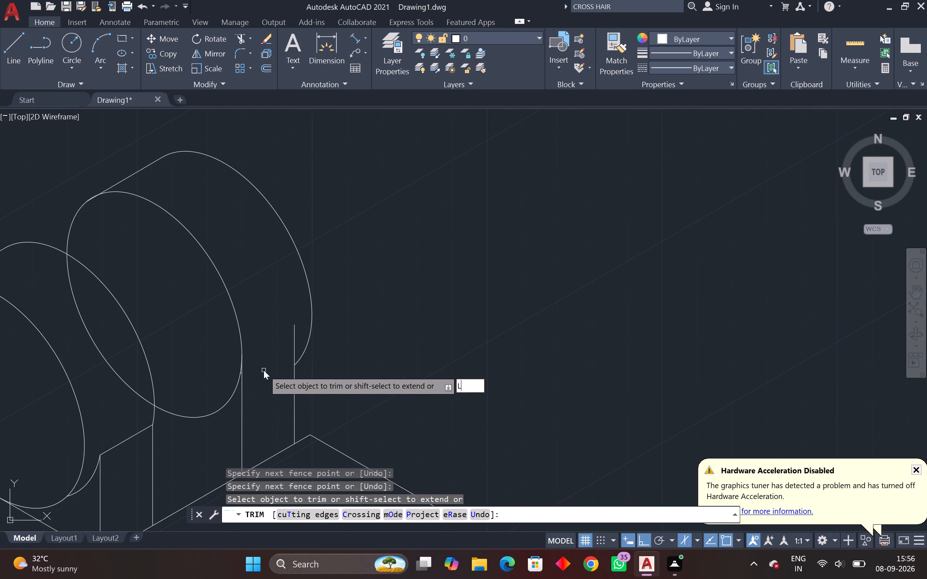
{"action": "key", "text": "space"}
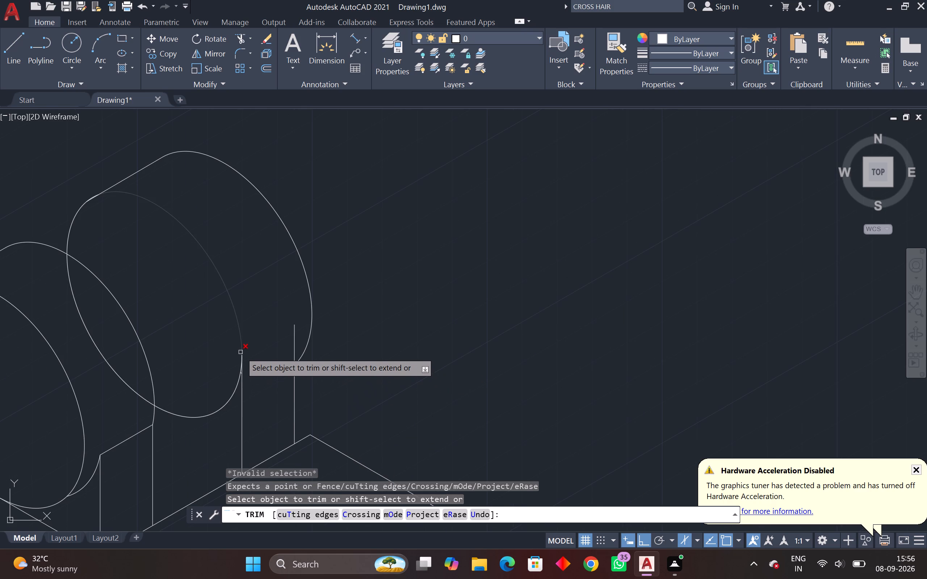
{"action": "scroll", "coordinate": [246, 370], "scroll_direction": "up", "scroll_amount": 5}
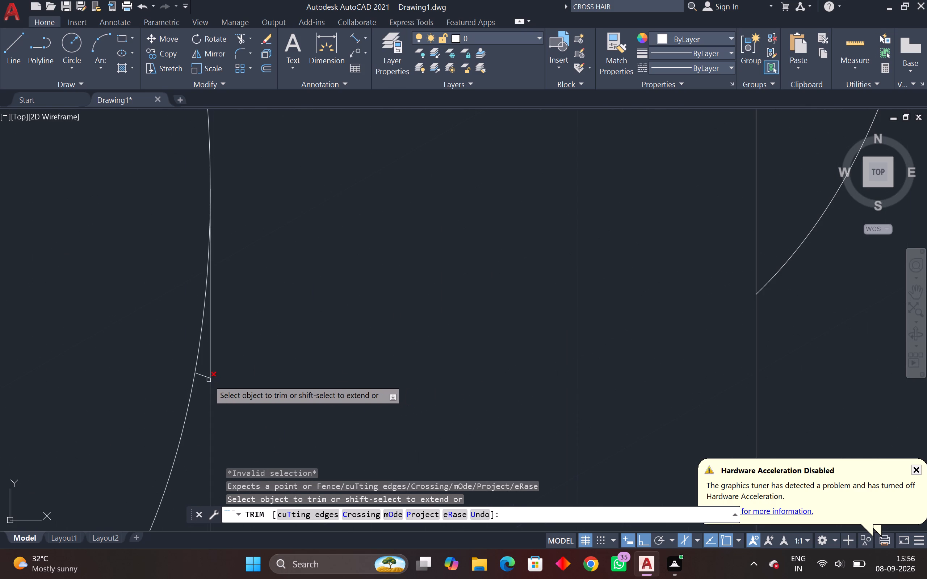
{"action": "left_click", "coordinate": [206, 375]}
{"action": "key", "text": "Escape"}
{"action": "key", "text": "Escape"}
Draw a 30° line from the rear cylinder's front isocircle, at its vertical line, to the top of the rearmost vertical line.
{"action": "scroll", "coordinate": [311, 430], "scroll_direction": "down", "scroll_amount": 1}
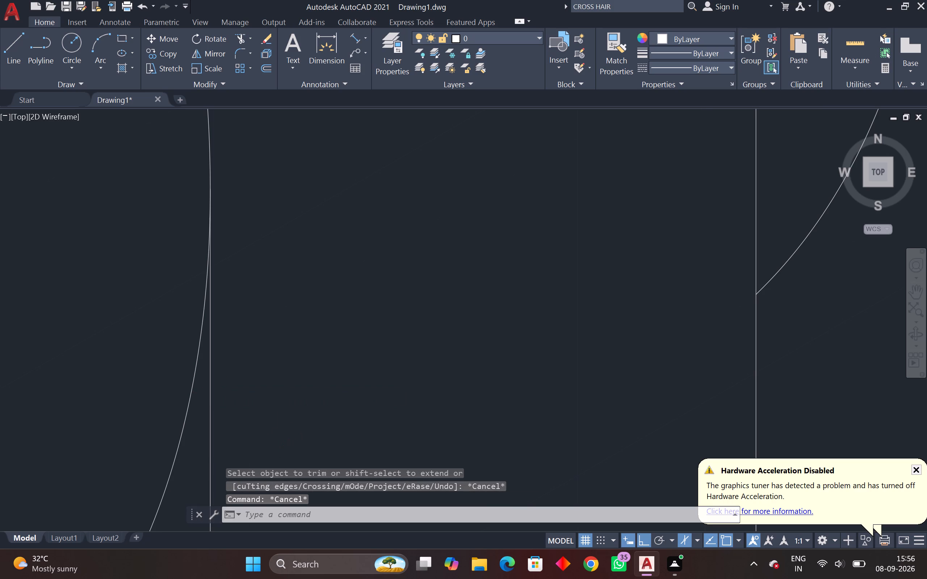
{"action": "scroll", "coordinate": [313, 432], "scroll_direction": "down", "scroll_amount": 3}
{"action": "key", "text": "l"}
{"action": "key", "text": "space"}
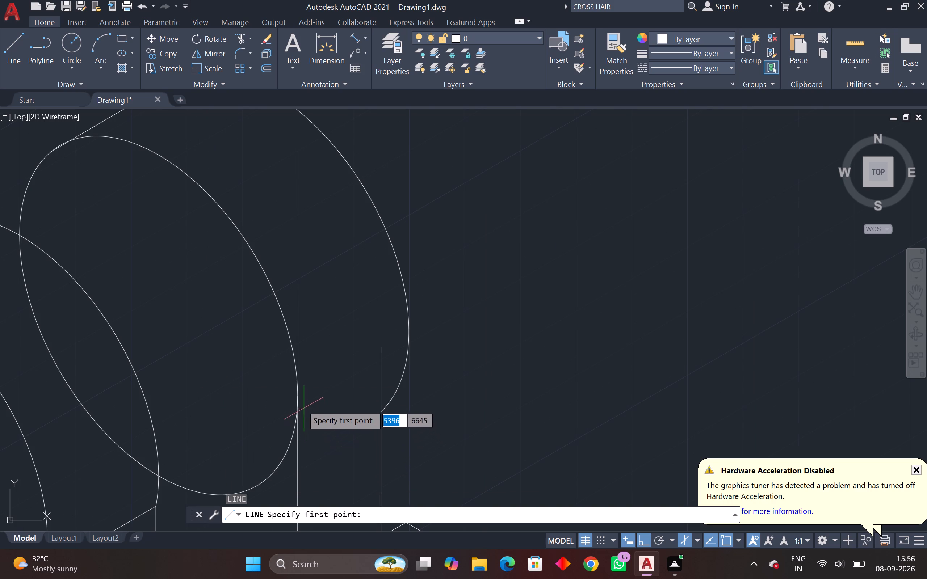
{"action": "left_click", "coordinate": [297, 396]}
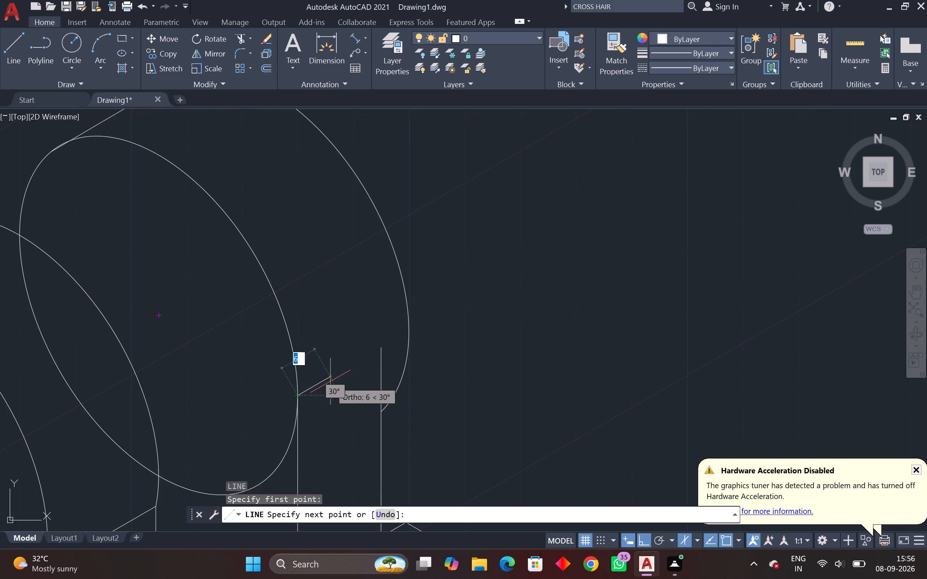
{"action": "left_click", "coordinate": [377, 352]}
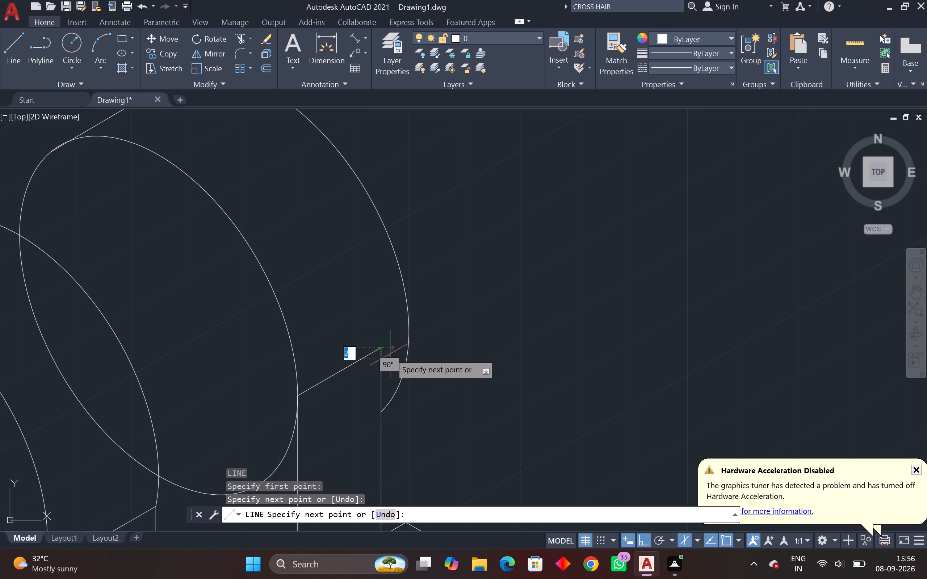
{"action": "key", "text": "Escape"}
Trim the part of the rear cylinder's front isocircle hidden behind the front cylinder.
{"action": "scroll", "coordinate": [434, 365], "scroll_direction": "down", "scroll_amount": 2}
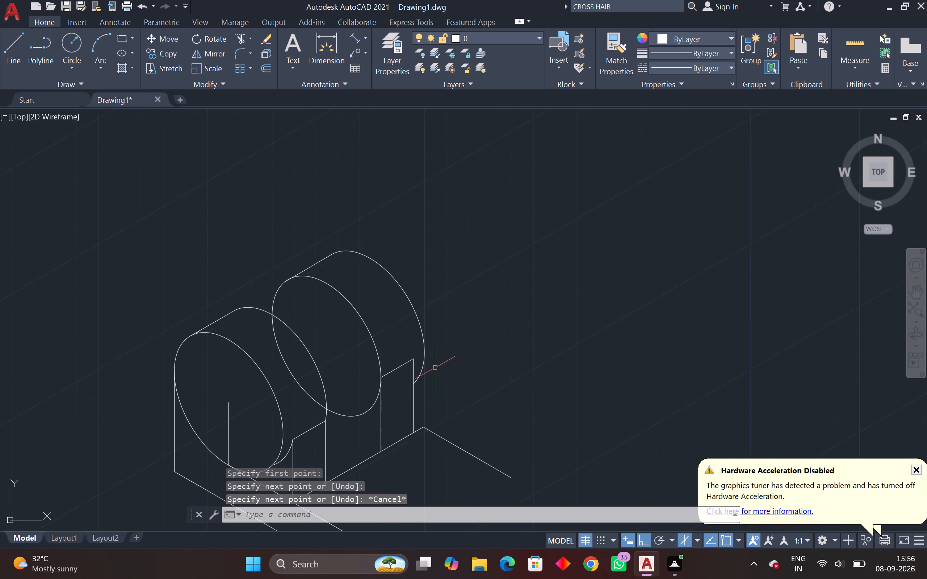
{"action": "middle_click_drag", "start_coordinate": [352, 417], "coordinate": [437, 403]}
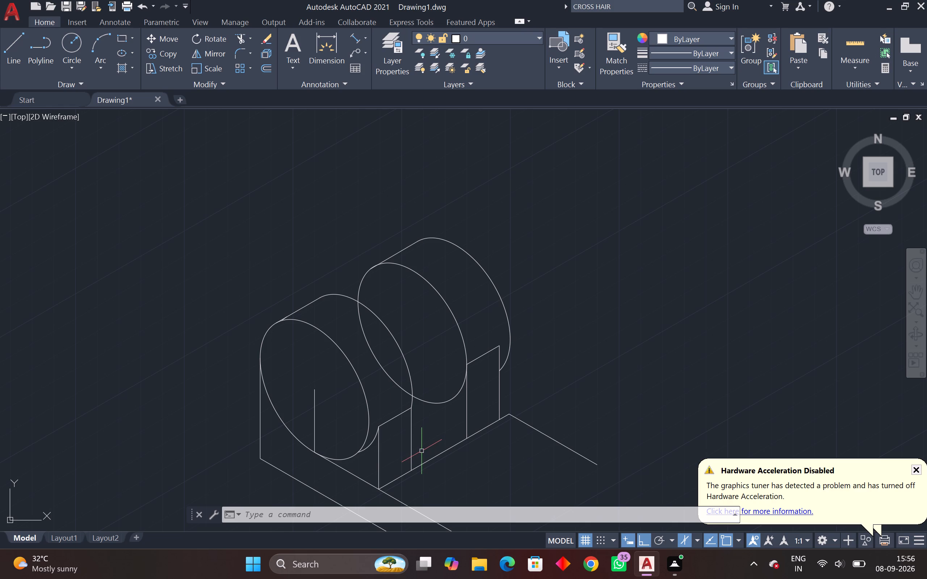
{"action": "middle_click_drag", "start_coordinate": [421, 451], "coordinate": [427, 448]}
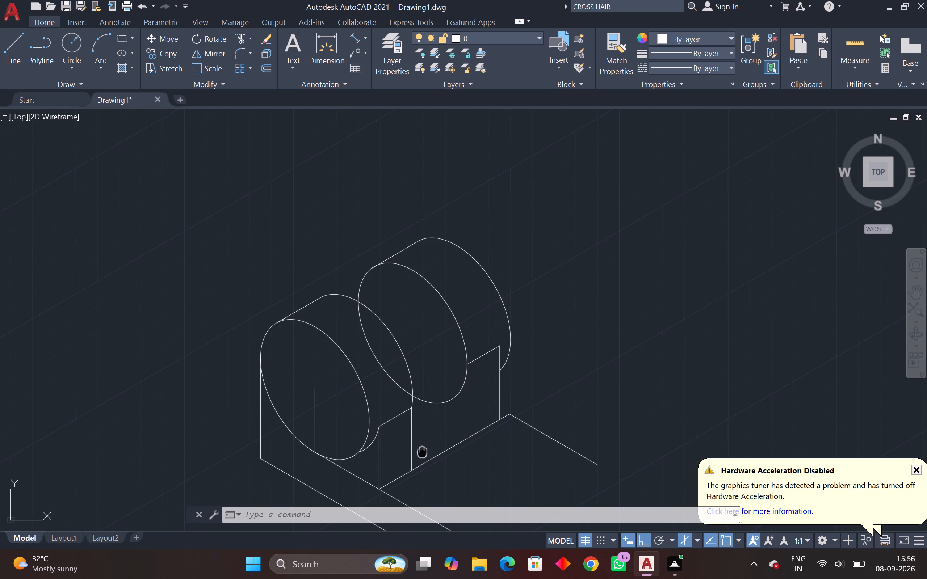
{"action": "middle_click_drag", "start_coordinate": [427, 448], "coordinate": [512, 379]}
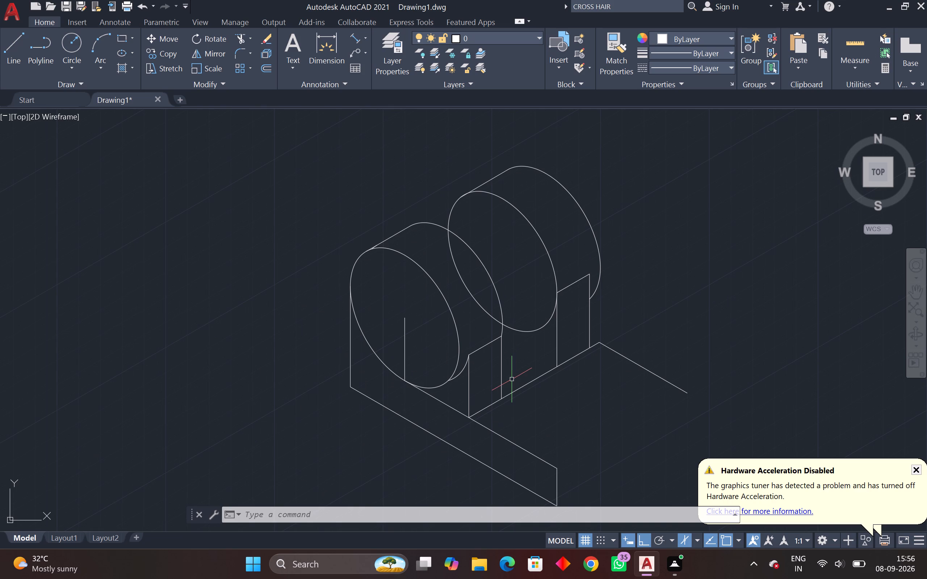
{"action": "left_click", "coordinate": [246, 40]}
{"action": "left_click", "coordinate": [462, 279]}
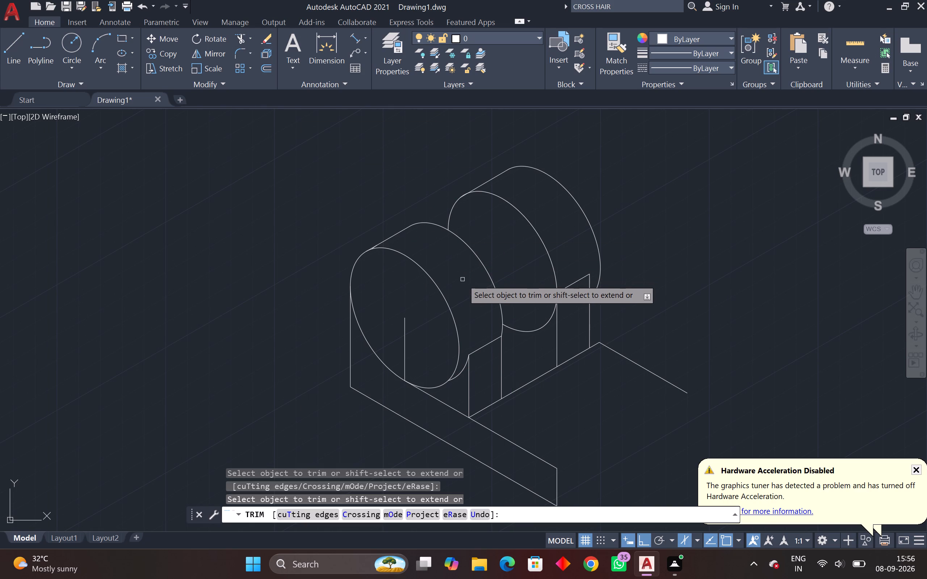
{"action": "key", "text": "Escape"}
{"action": "key", "text": "Escape"}
{"action": "key", "text": "Escape"}
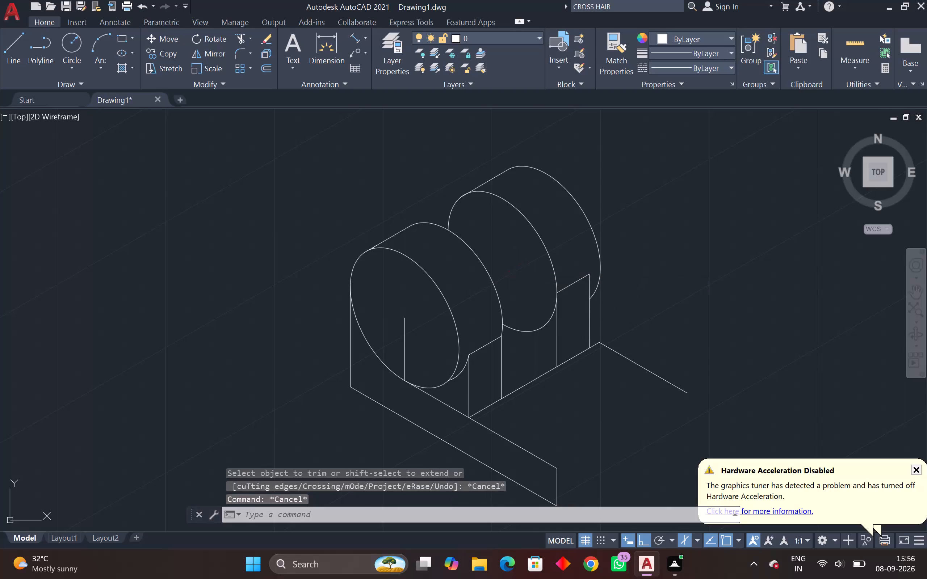
{"action": "key", "text": "Escape"}
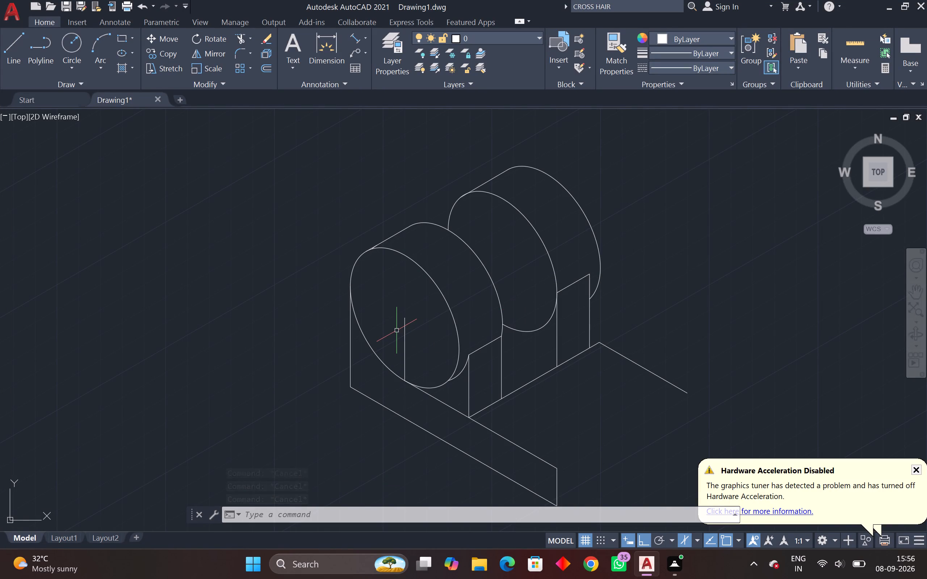
Draw a radius 10 isocircle in the left isoplane, centred on the top of the vertical line inside the front isocircle.
{"action": "type", "text": "EL"}
{"action": "key", "text": "space"}
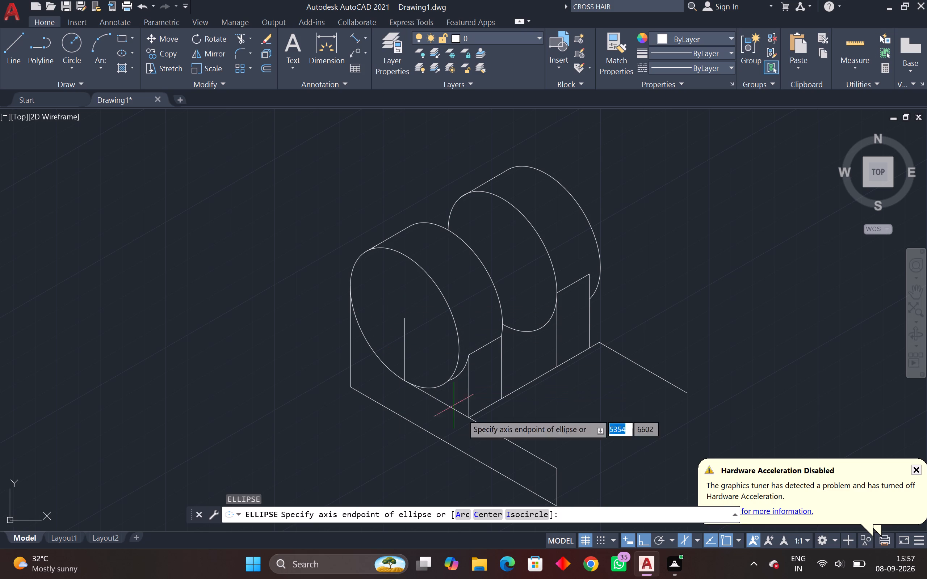
{"action": "left_click", "coordinate": [530, 514]}
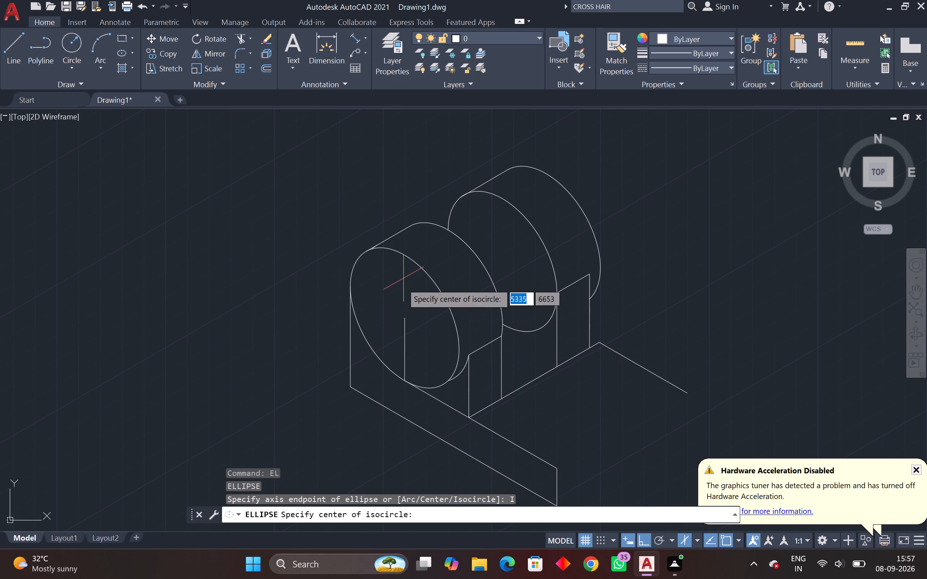
{"action": "left_click", "coordinate": [401, 320]}
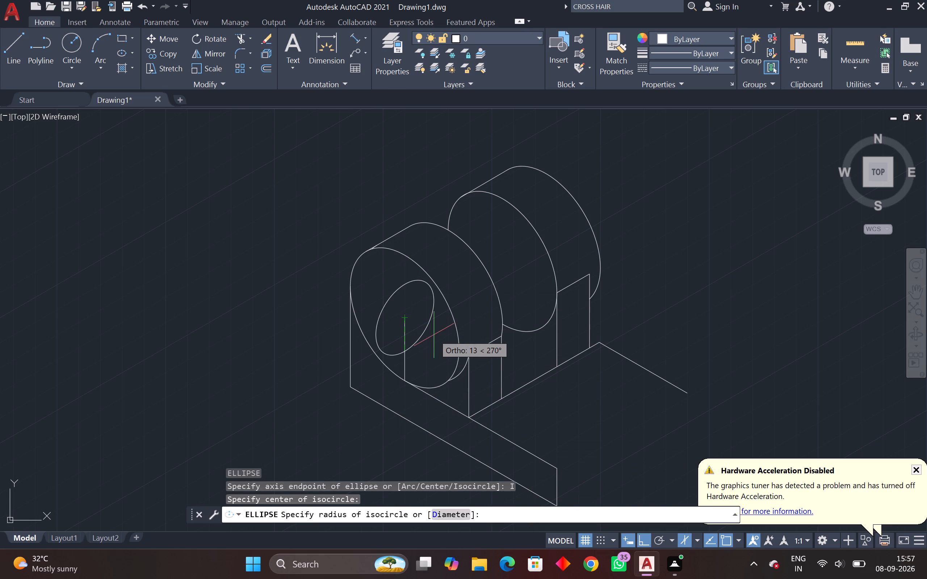
{"action": "key", "text": "F5"}
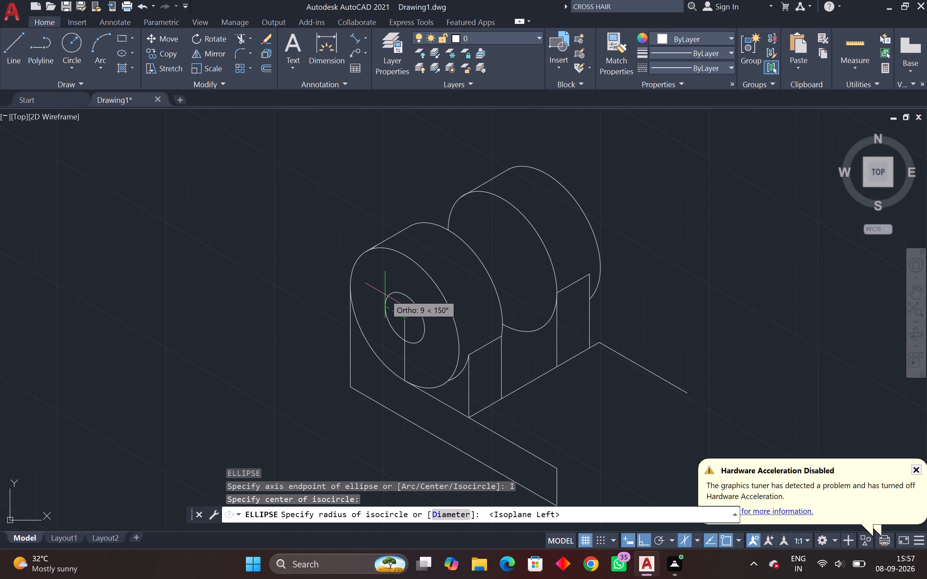
{"action": "type", "text": "10"}
{"action": "key", "text": "Return"}
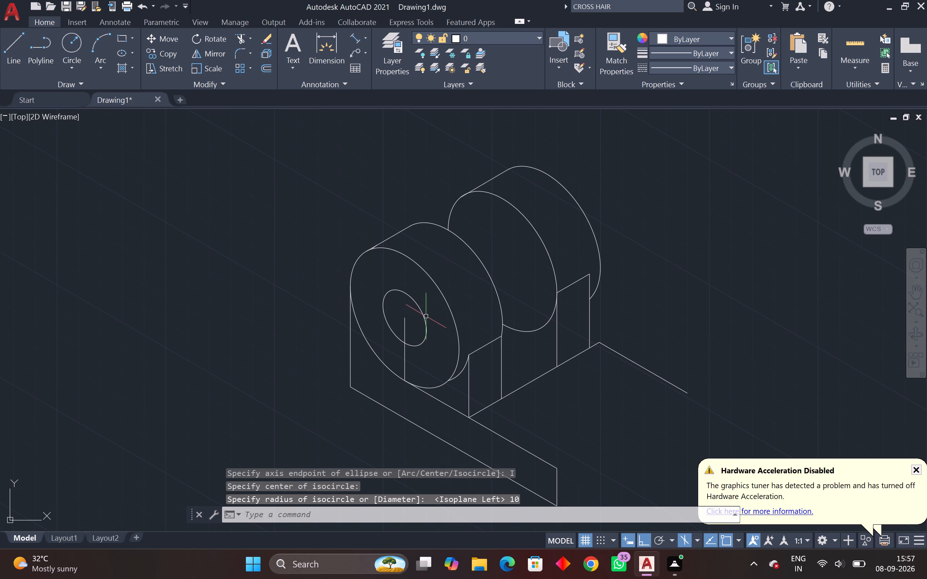
Copy the radius 10 isocircle from its centre 45 units along 30° onto the rear cylinder's front face.
{"action": "left_click_drag", "start_coordinate": [425, 309], "coordinate": [421, 310]}
{"action": "left_click", "coordinate": [414, 317]}
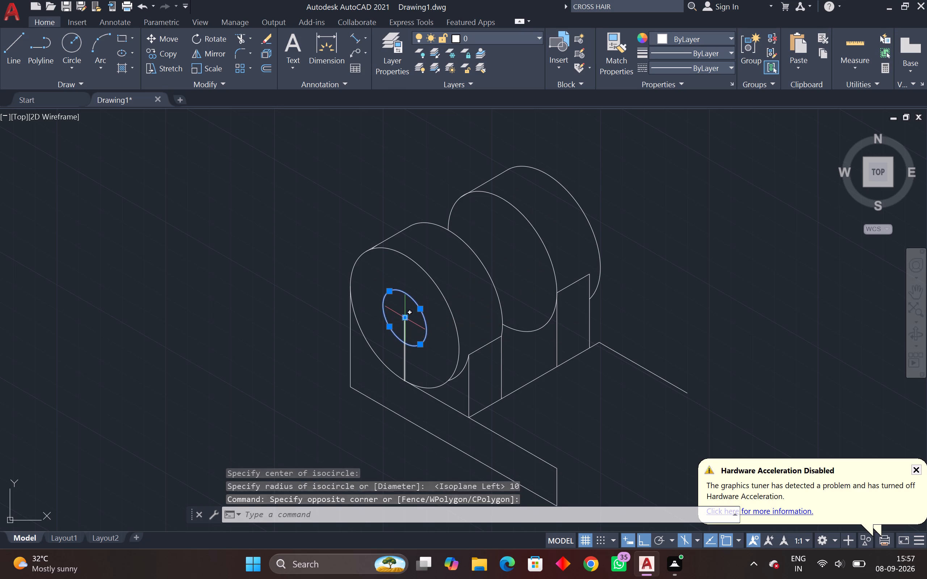
{"action": "key", "text": "c"}
{"action": "key", "text": "o"}
{"action": "key", "text": "Return"}
{"action": "left_click", "coordinate": [403, 320]}
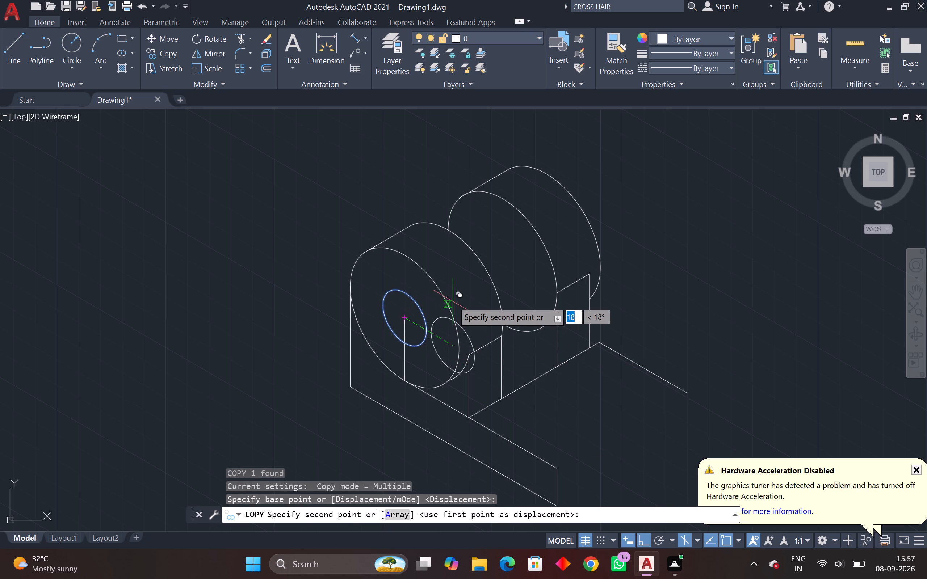
{"action": "key", "text": "F6"}
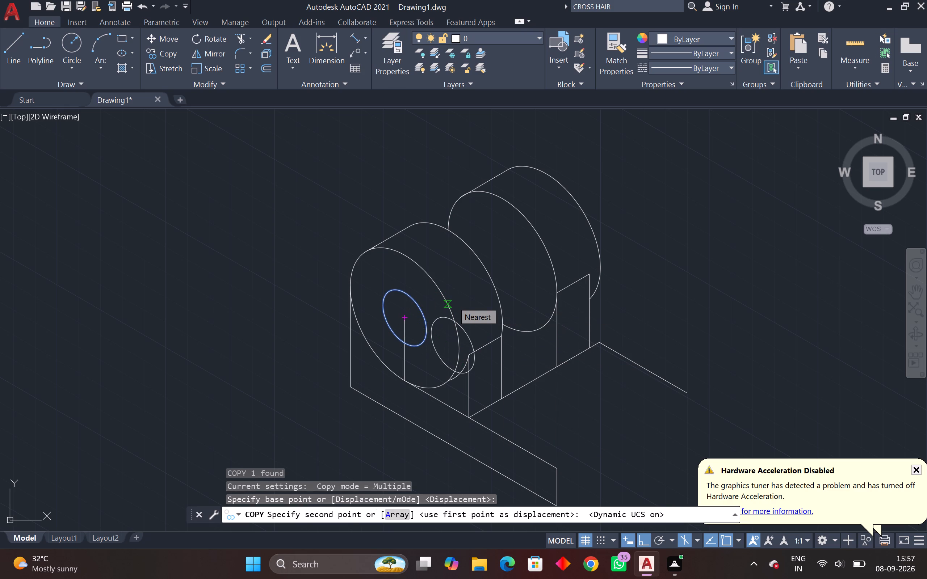
{"action": "key", "text": "F6"}
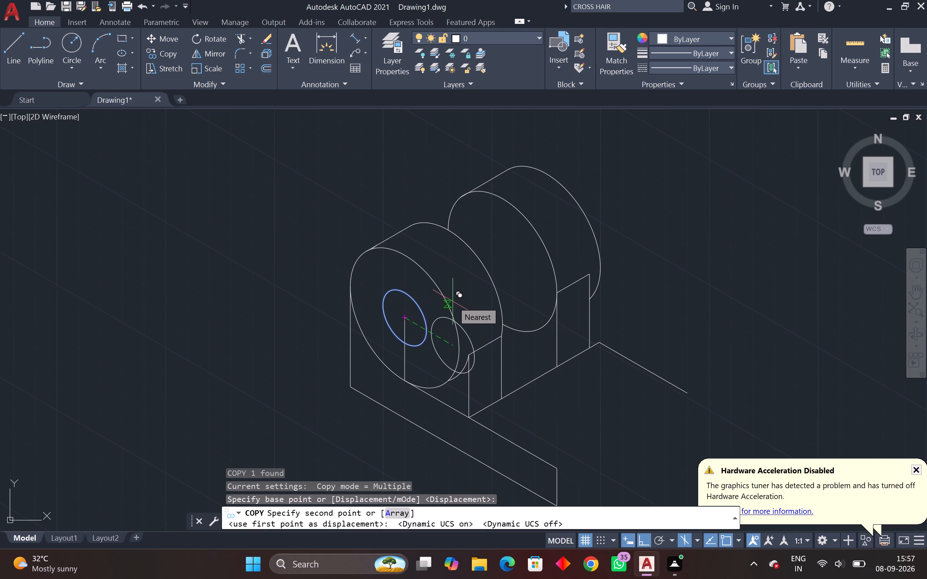
{"action": "key", "text": "F5"}
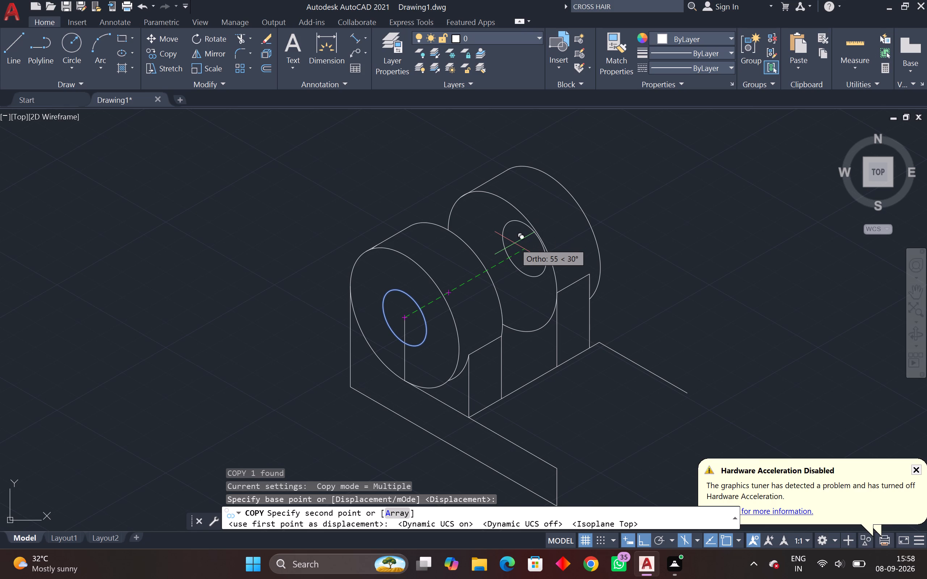
{"action": "type", "text": "45"}
{"action": "key", "text": "Return"}
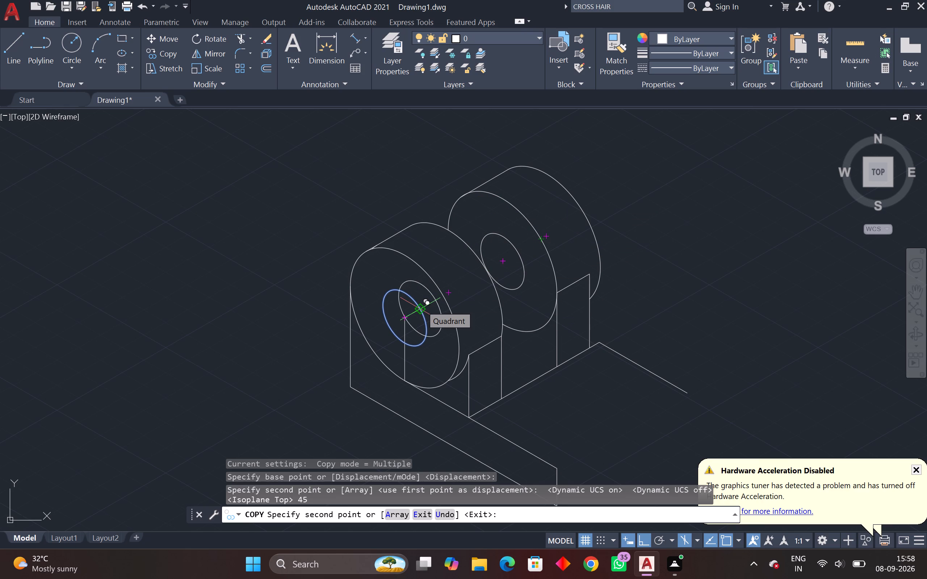
Place another copy of the radius 10 isocircle 5 units along 30° from the same base point.
{"action": "key", "text": "5"}
{"action": "key", "text": "Return"}
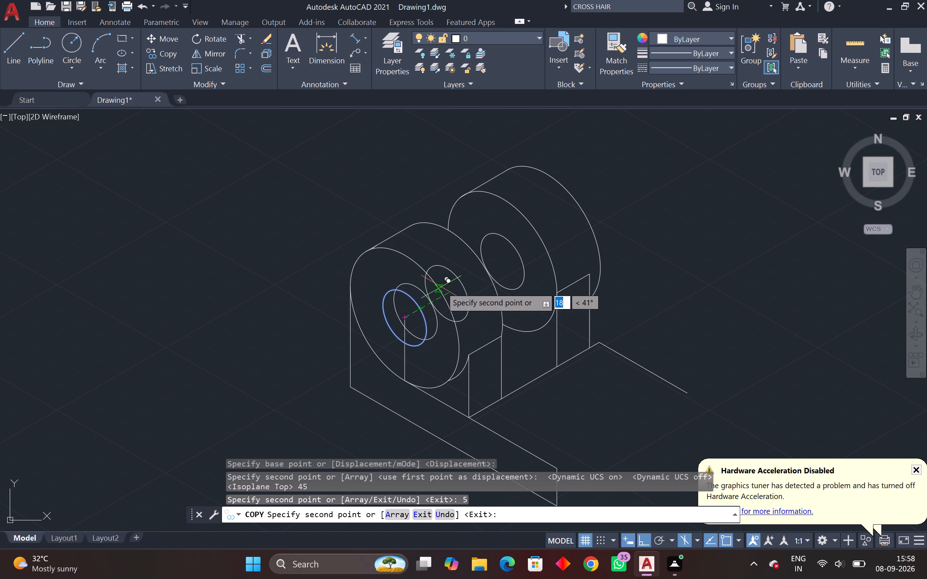
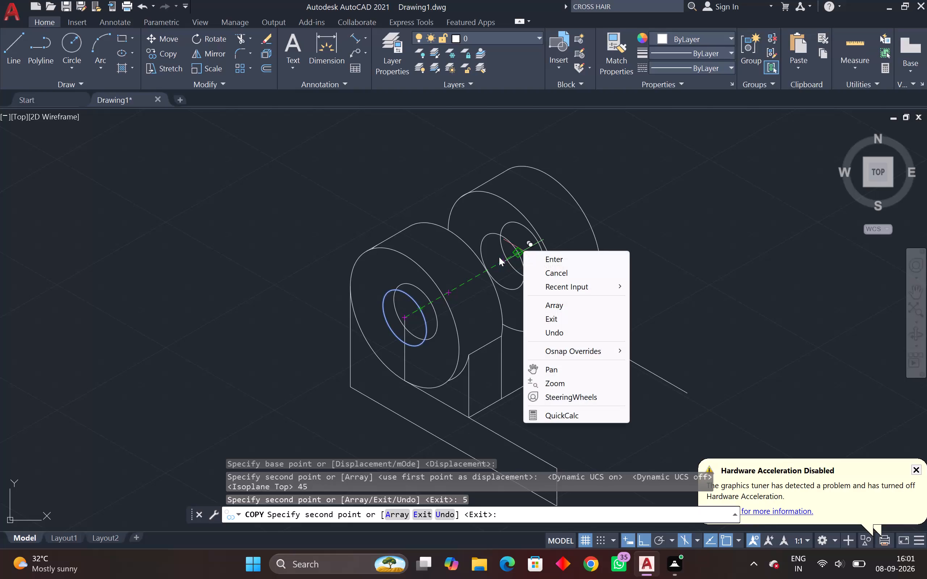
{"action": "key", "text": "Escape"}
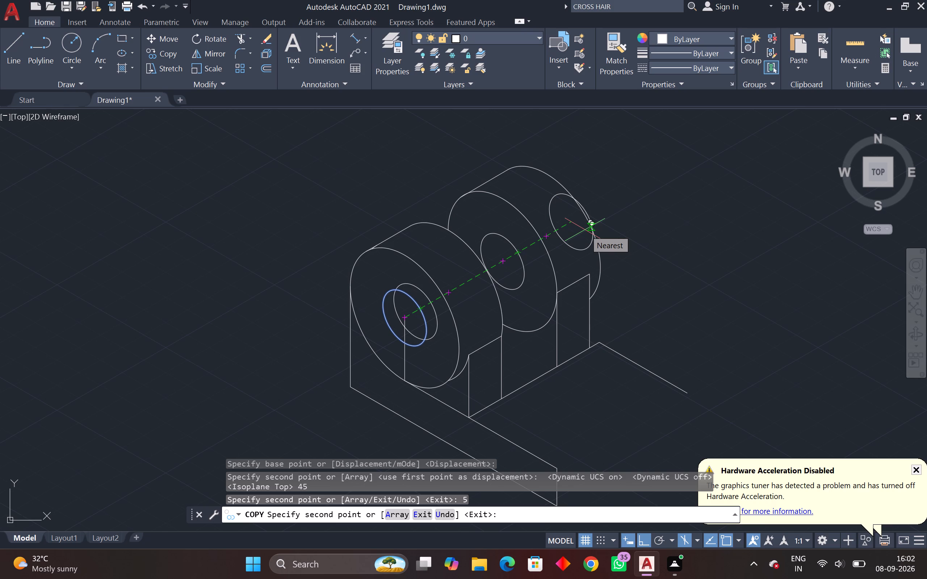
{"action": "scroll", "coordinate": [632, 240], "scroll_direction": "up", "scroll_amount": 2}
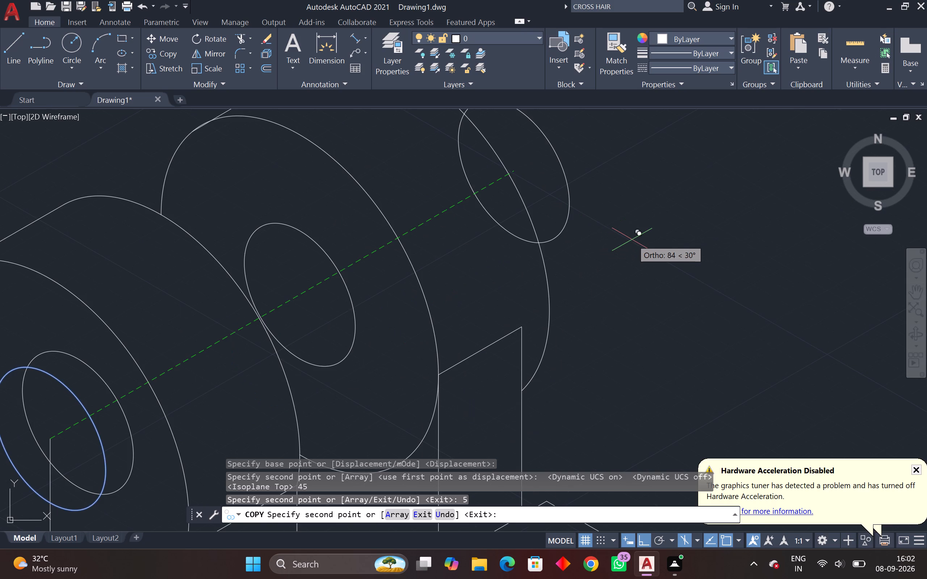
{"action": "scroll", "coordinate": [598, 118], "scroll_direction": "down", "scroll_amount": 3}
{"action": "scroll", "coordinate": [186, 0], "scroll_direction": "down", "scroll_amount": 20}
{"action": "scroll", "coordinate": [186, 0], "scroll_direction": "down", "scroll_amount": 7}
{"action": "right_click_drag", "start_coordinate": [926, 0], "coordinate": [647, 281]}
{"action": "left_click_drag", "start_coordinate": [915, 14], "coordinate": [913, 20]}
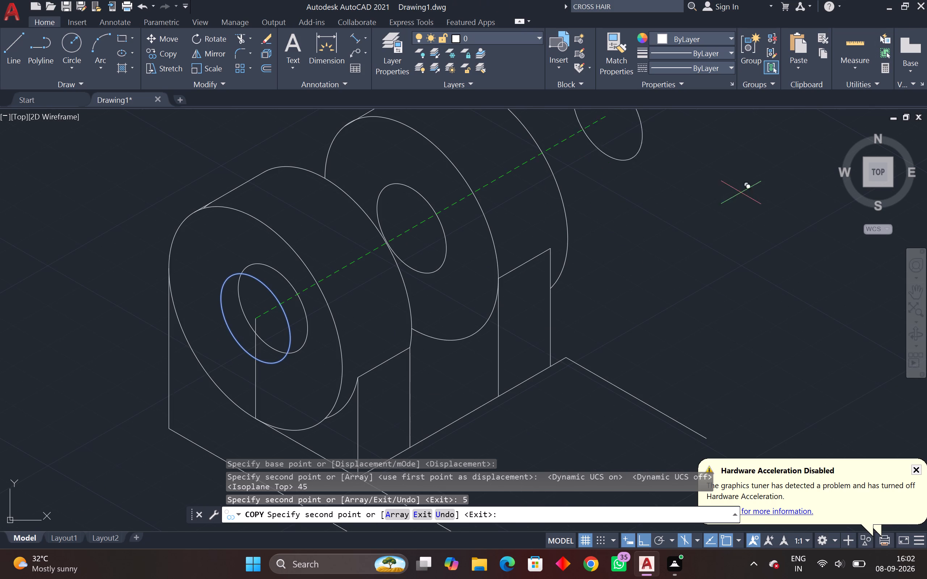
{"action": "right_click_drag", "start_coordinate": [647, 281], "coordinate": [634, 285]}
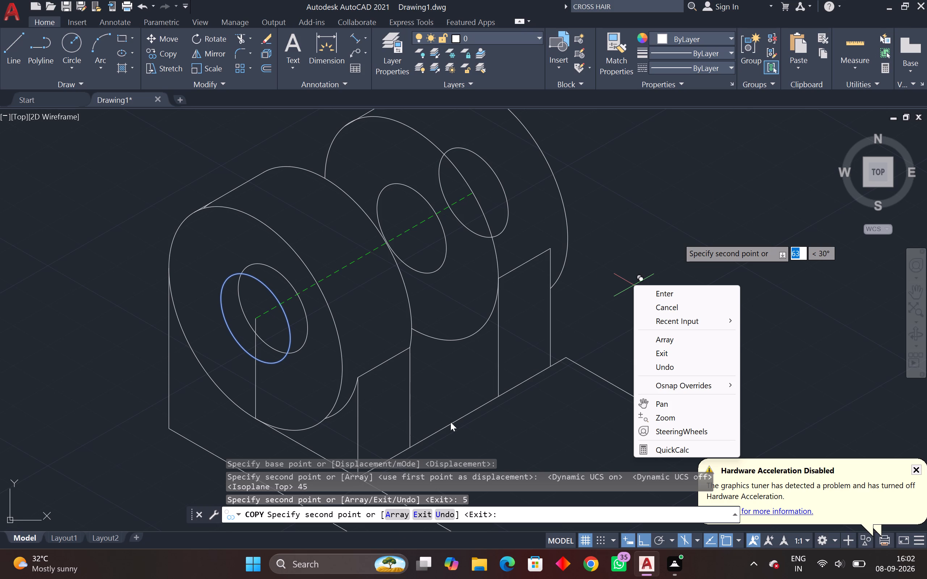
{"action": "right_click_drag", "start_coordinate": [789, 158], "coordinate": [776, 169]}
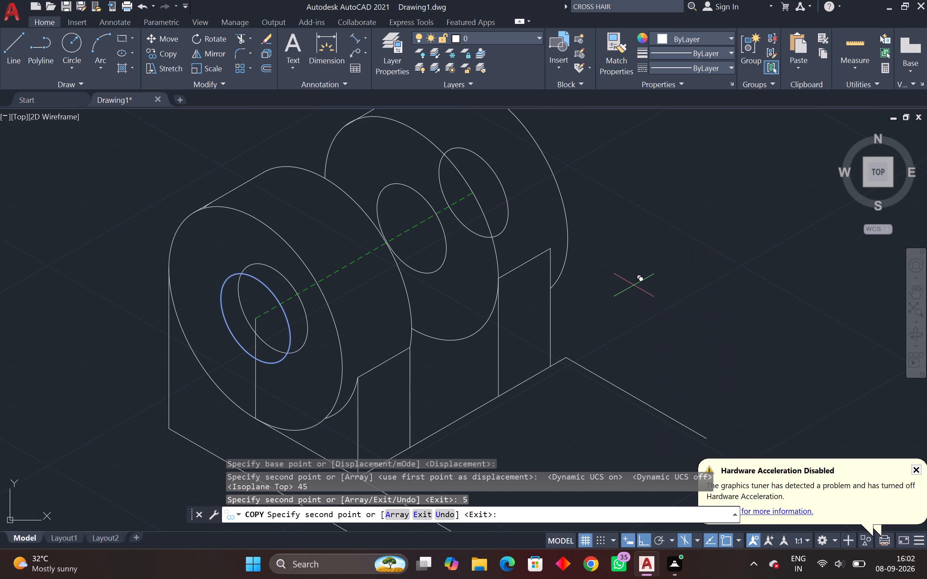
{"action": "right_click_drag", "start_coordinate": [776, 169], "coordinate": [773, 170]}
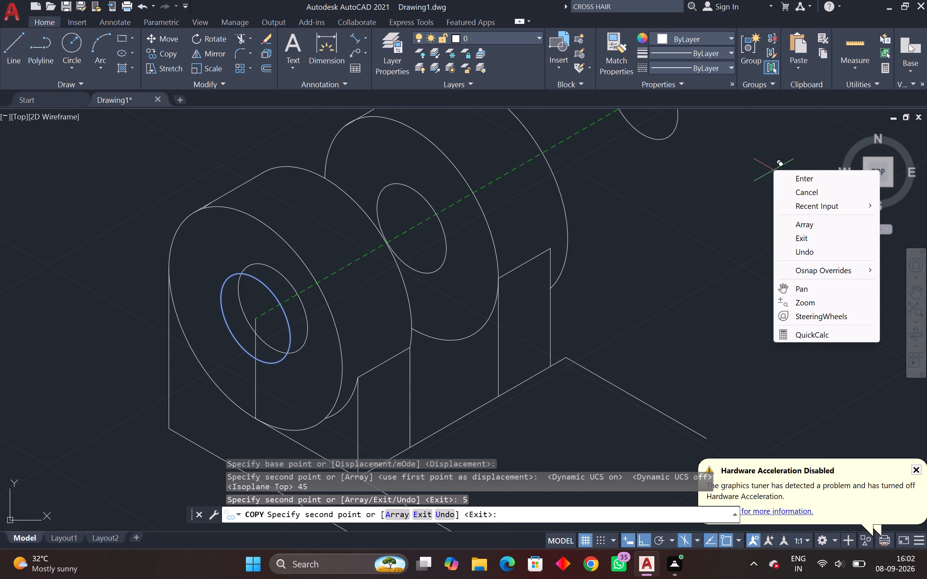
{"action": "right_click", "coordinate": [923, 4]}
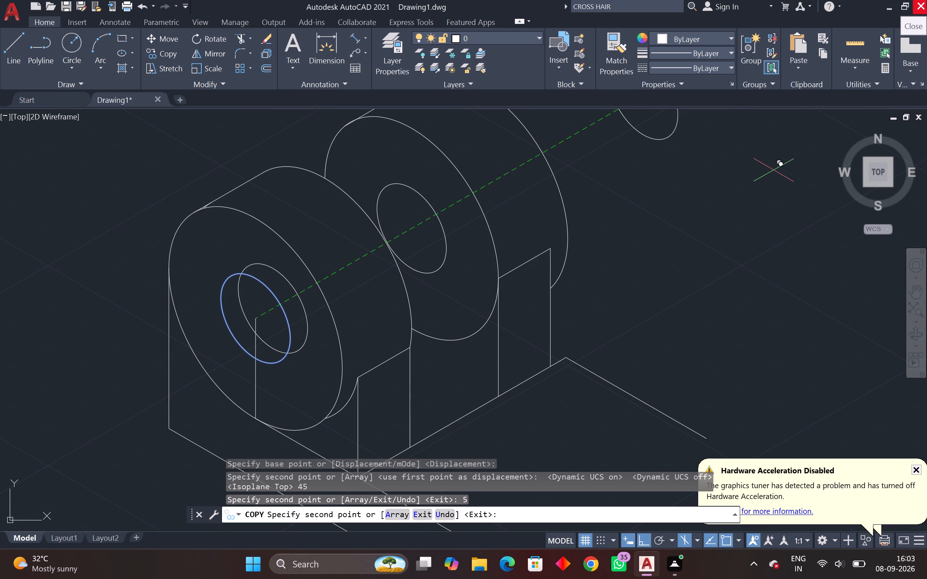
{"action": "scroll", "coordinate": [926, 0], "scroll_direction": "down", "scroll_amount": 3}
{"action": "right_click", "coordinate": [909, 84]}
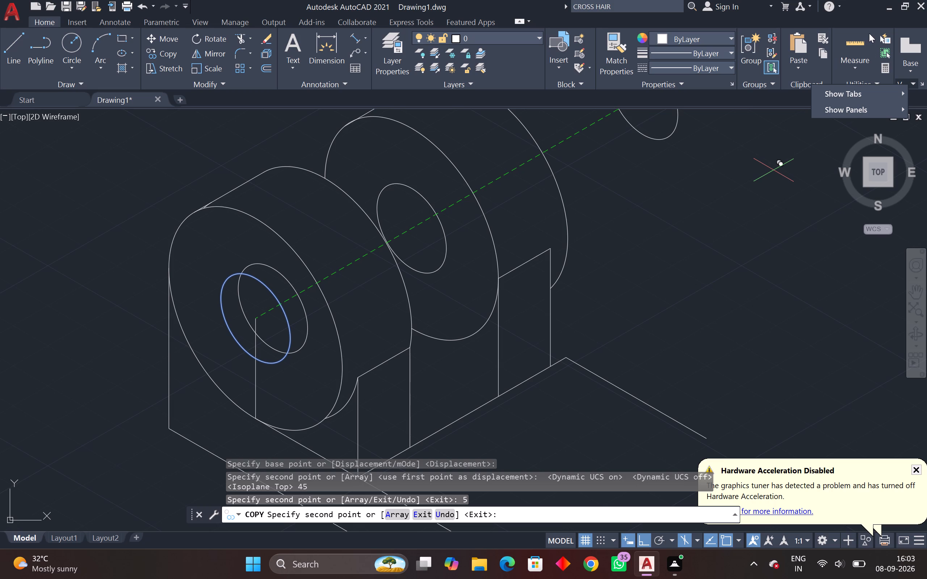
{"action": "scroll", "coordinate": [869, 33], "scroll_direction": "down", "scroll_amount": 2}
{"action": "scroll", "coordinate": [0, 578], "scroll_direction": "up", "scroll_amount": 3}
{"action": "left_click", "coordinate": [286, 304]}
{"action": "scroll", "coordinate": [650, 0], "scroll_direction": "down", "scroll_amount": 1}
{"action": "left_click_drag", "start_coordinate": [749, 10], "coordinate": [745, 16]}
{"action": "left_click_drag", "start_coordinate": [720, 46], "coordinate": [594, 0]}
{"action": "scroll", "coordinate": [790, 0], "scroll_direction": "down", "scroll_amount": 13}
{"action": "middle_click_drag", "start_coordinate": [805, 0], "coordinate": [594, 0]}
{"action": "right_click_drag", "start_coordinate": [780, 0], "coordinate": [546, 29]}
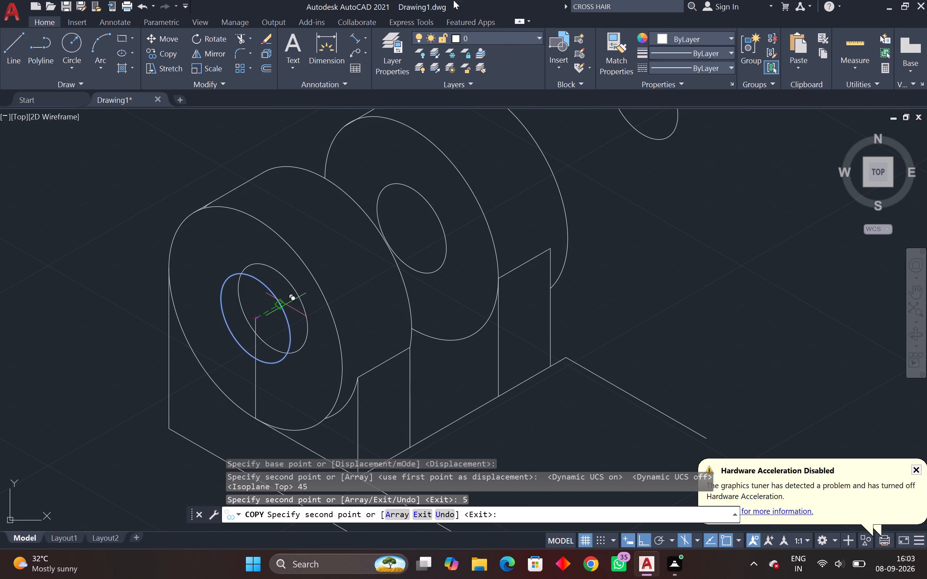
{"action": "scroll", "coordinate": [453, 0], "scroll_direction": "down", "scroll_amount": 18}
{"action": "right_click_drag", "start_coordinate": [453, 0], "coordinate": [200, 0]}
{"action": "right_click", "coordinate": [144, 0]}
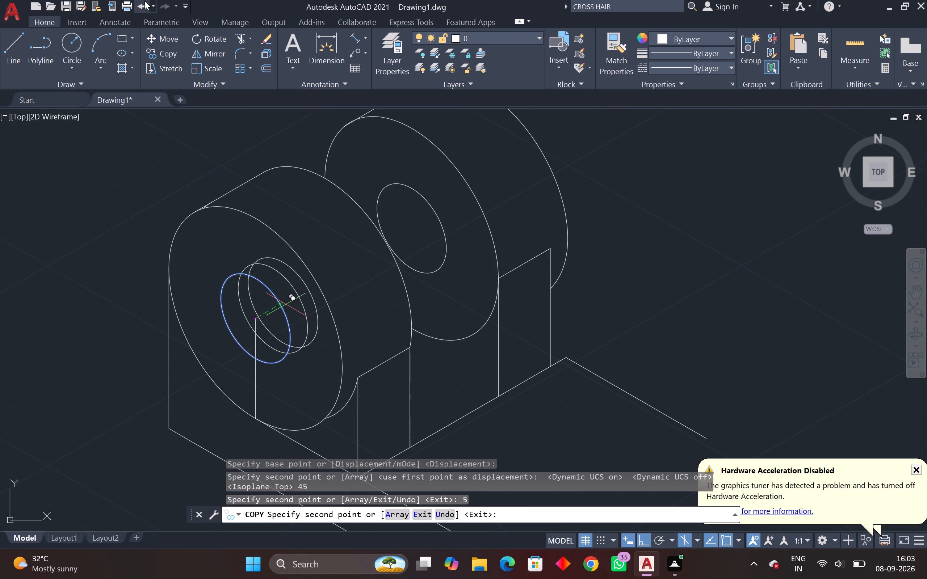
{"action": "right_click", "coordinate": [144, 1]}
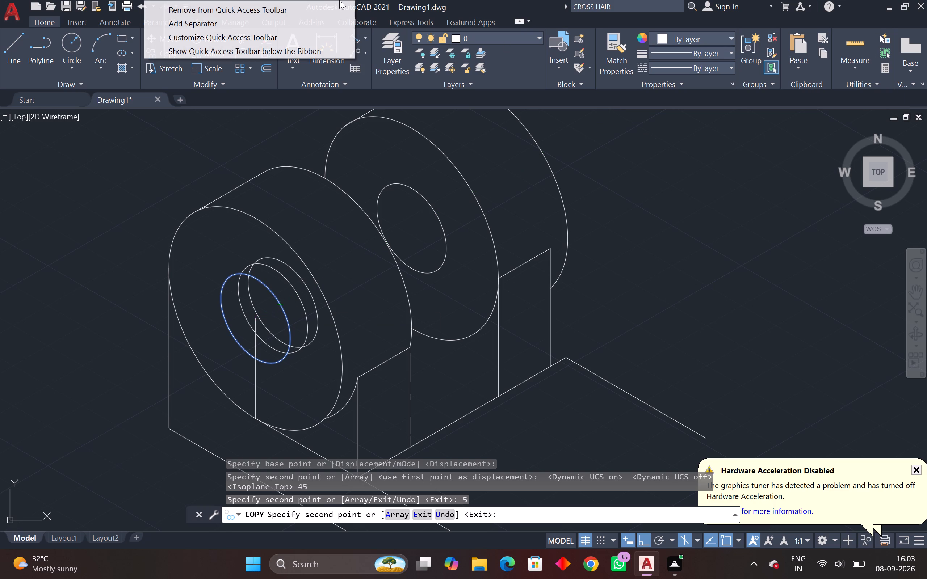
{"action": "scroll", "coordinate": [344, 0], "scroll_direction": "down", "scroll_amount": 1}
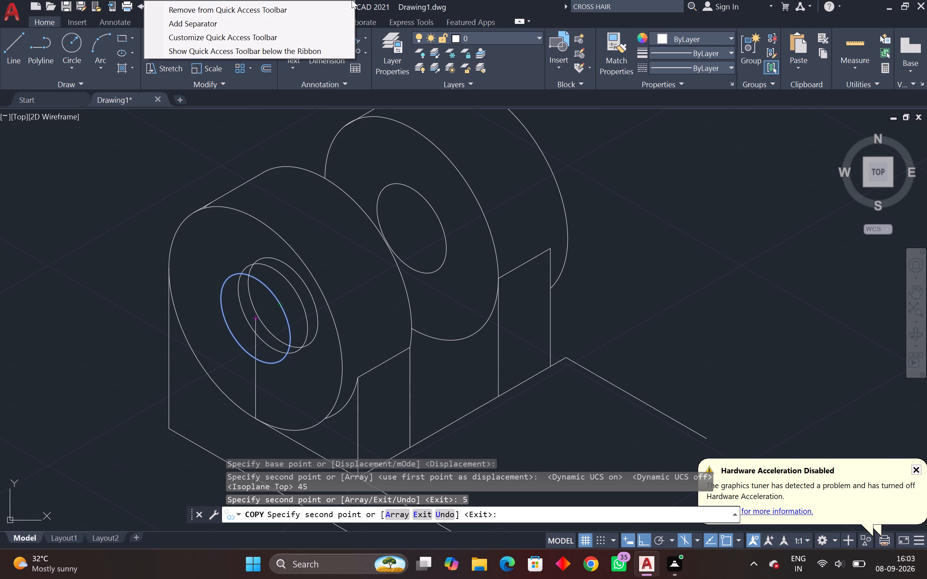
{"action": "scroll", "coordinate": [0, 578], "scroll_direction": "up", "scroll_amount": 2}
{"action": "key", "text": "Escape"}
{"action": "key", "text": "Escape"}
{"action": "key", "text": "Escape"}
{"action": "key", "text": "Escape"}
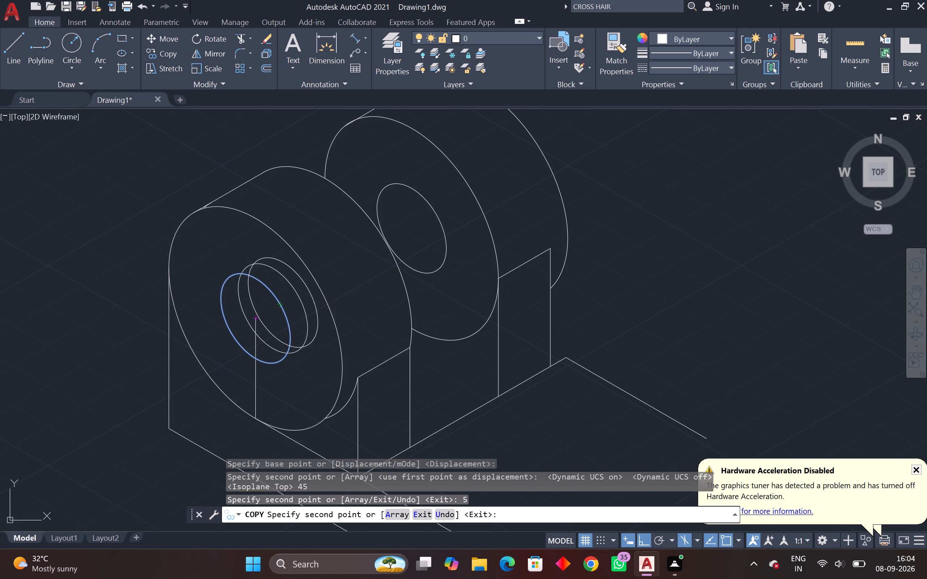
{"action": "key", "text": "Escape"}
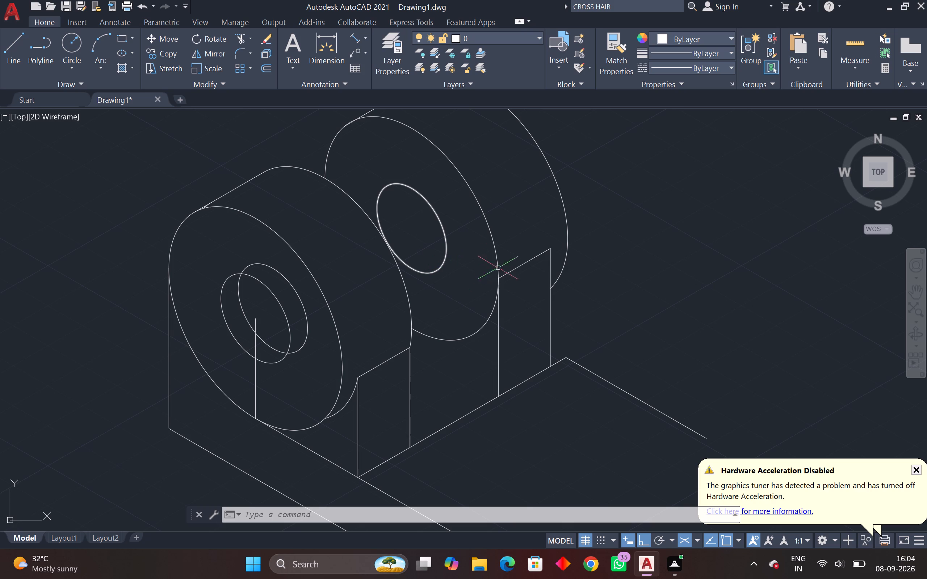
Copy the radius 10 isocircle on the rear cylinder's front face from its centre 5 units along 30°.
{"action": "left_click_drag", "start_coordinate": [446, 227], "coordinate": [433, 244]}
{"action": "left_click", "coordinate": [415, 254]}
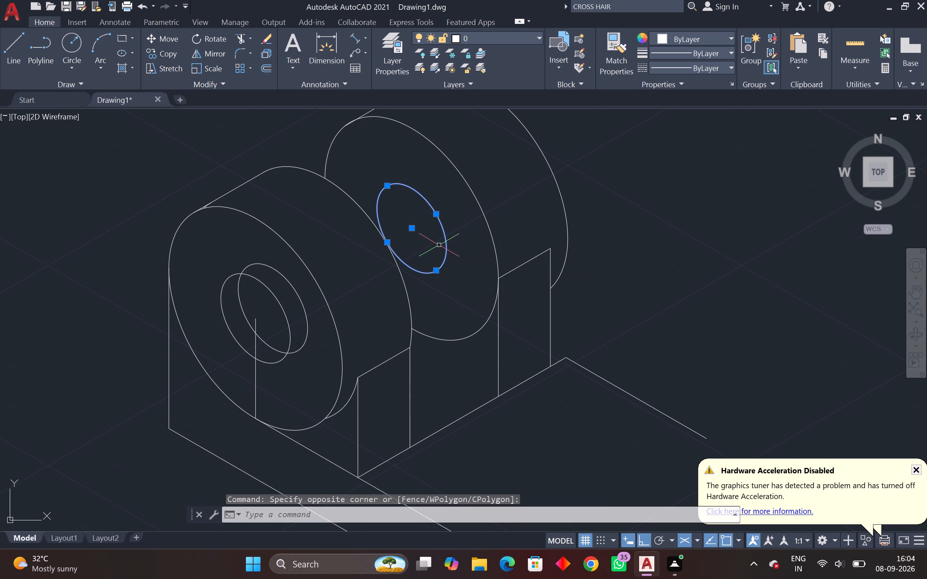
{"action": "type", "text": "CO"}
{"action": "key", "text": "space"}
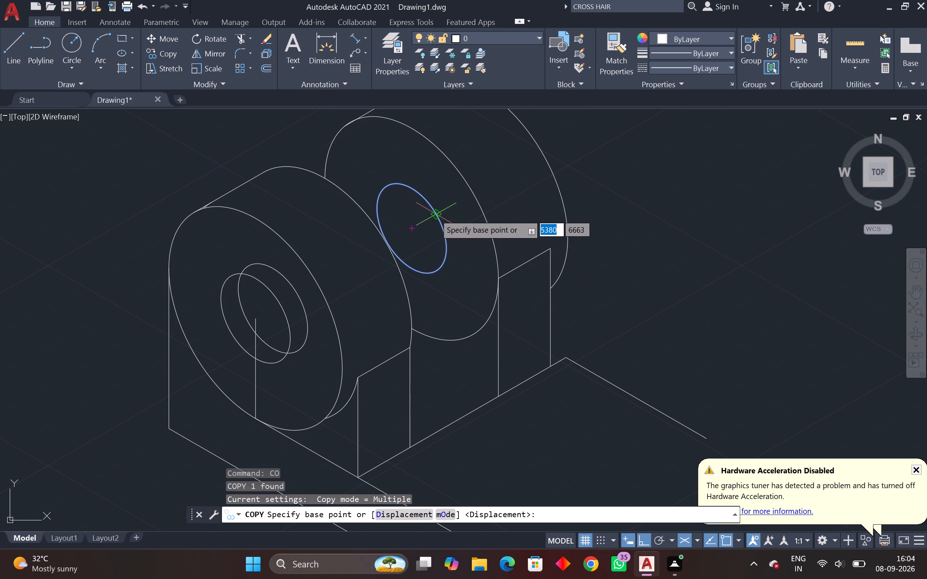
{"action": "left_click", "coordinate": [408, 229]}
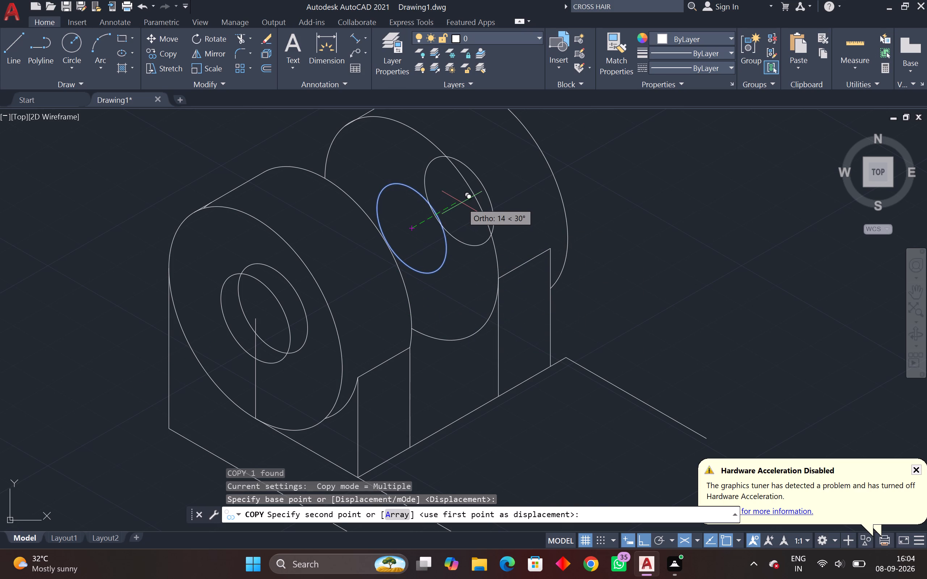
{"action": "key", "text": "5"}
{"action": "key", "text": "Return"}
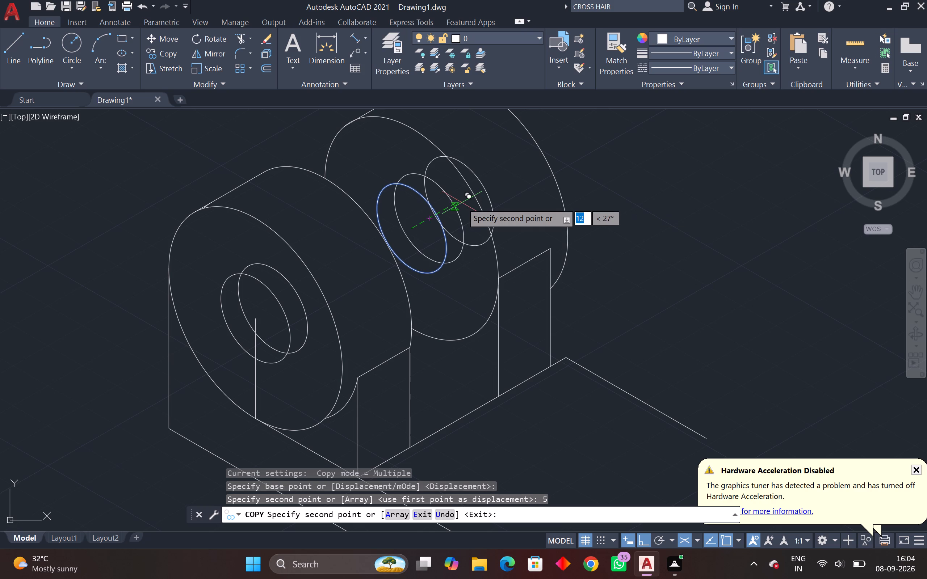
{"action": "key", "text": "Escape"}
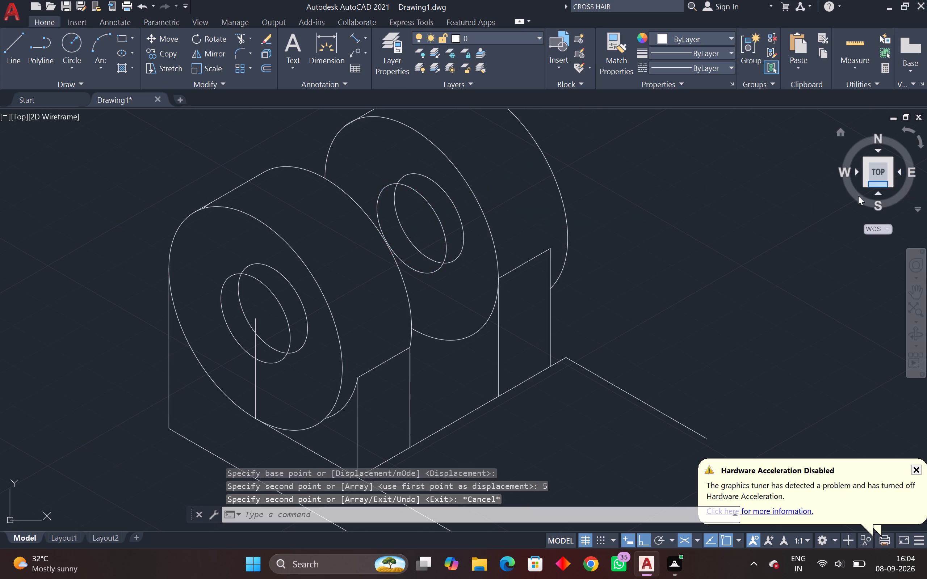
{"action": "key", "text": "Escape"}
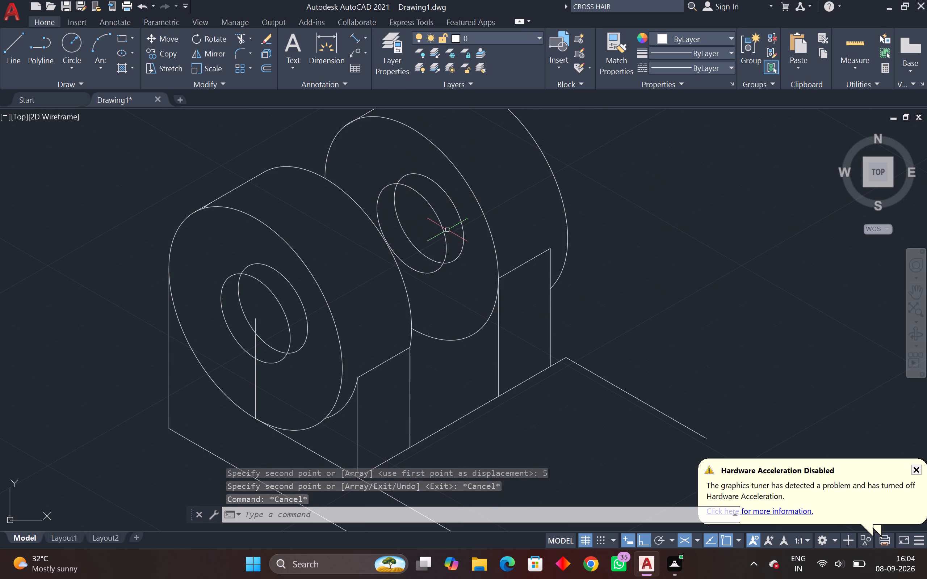
Trim away every segment of the offset radius 10 isocircle copy at the front cylinder's hole, outside and inside the hole outline.
{"action": "left_click", "coordinate": [455, 220]}
{"action": "left_click", "coordinate": [462, 215]}
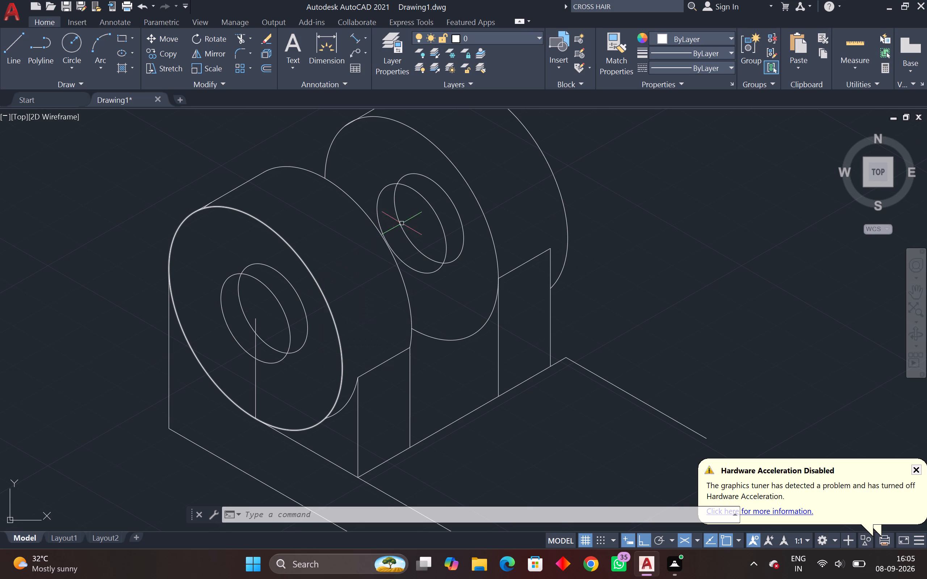
{"action": "left_click", "coordinate": [242, 41]}
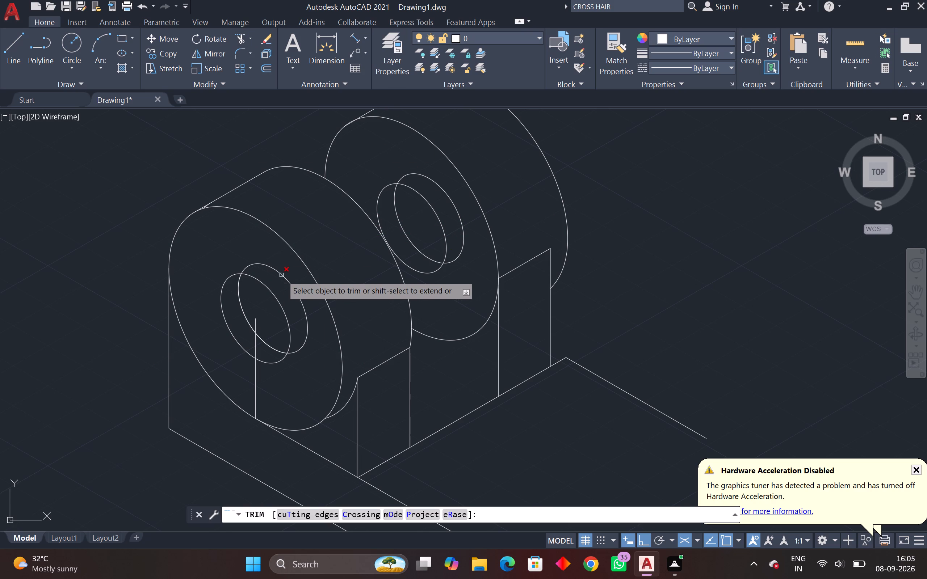
{"action": "left_click", "coordinate": [282, 275]}
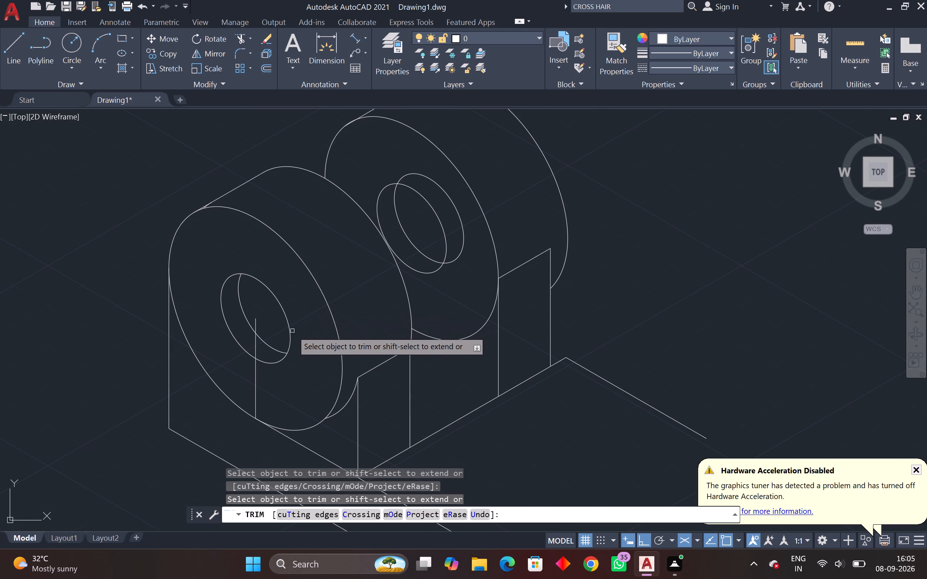
{"action": "left_click", "coordinate": [265, 344]}
{"action": "left_click", "coordinate": [252, 326]}
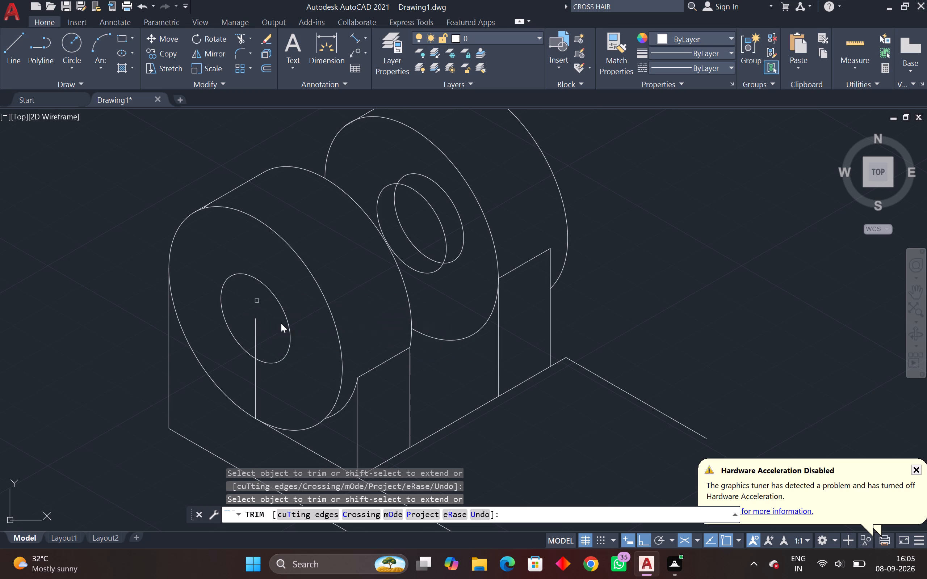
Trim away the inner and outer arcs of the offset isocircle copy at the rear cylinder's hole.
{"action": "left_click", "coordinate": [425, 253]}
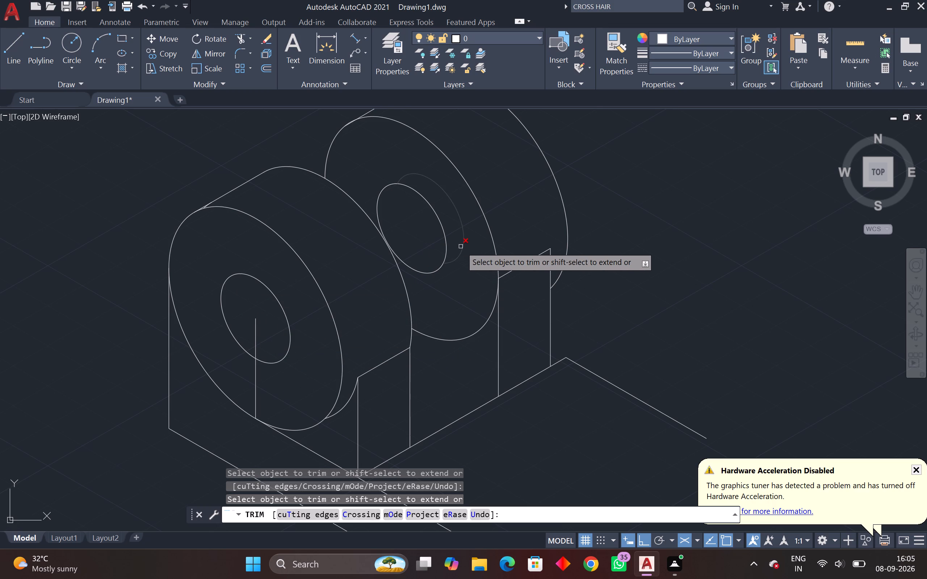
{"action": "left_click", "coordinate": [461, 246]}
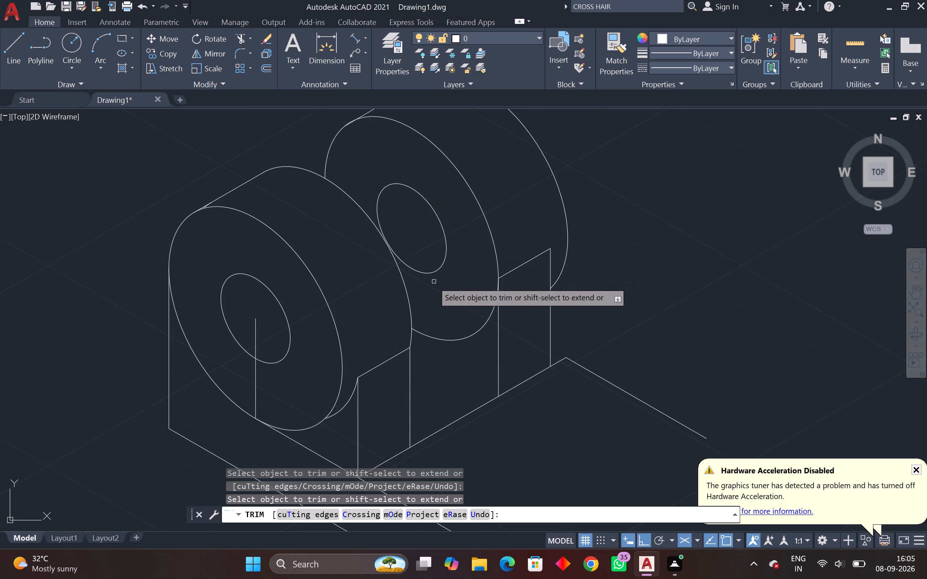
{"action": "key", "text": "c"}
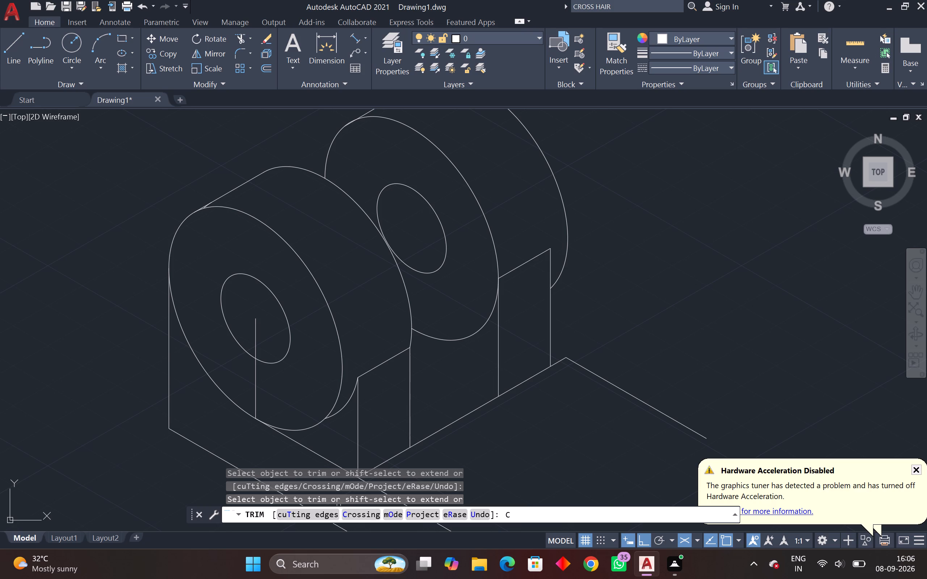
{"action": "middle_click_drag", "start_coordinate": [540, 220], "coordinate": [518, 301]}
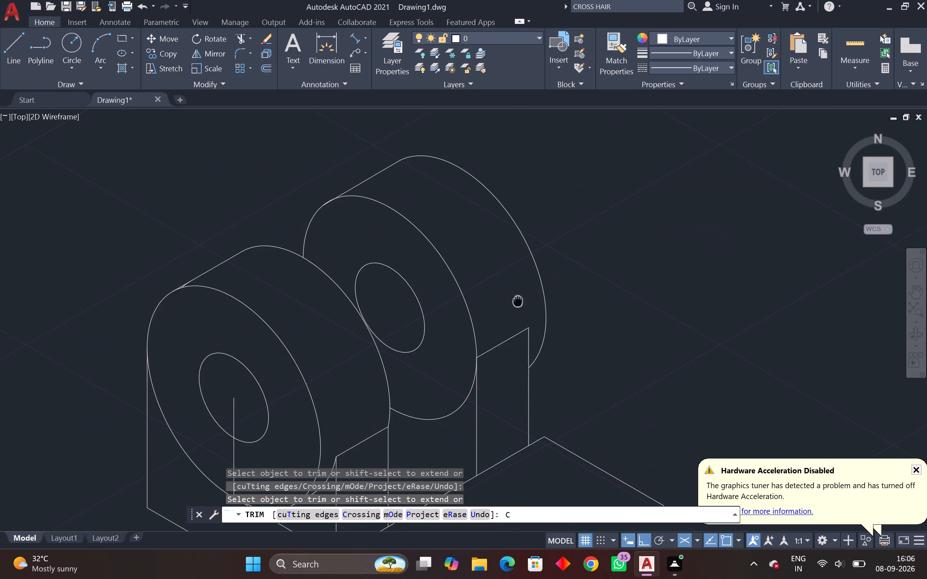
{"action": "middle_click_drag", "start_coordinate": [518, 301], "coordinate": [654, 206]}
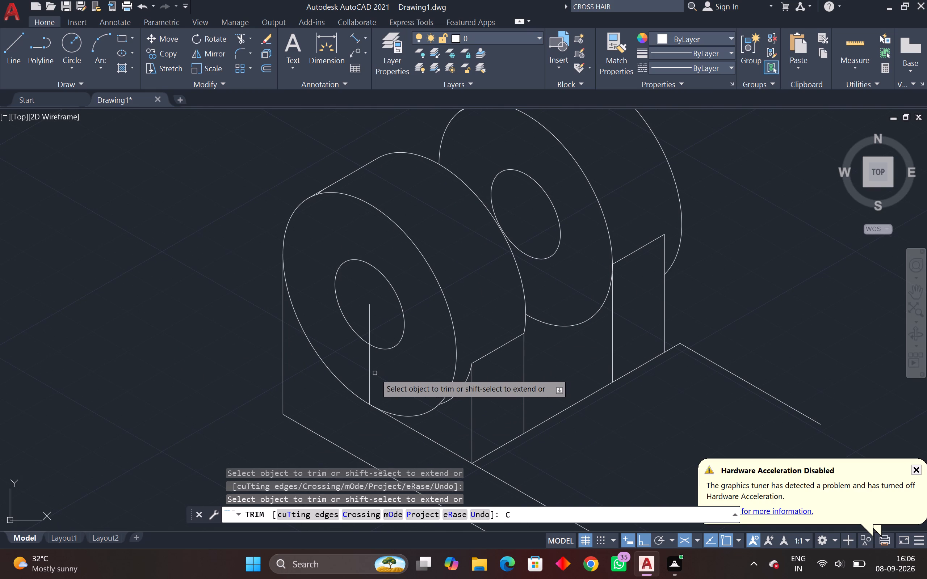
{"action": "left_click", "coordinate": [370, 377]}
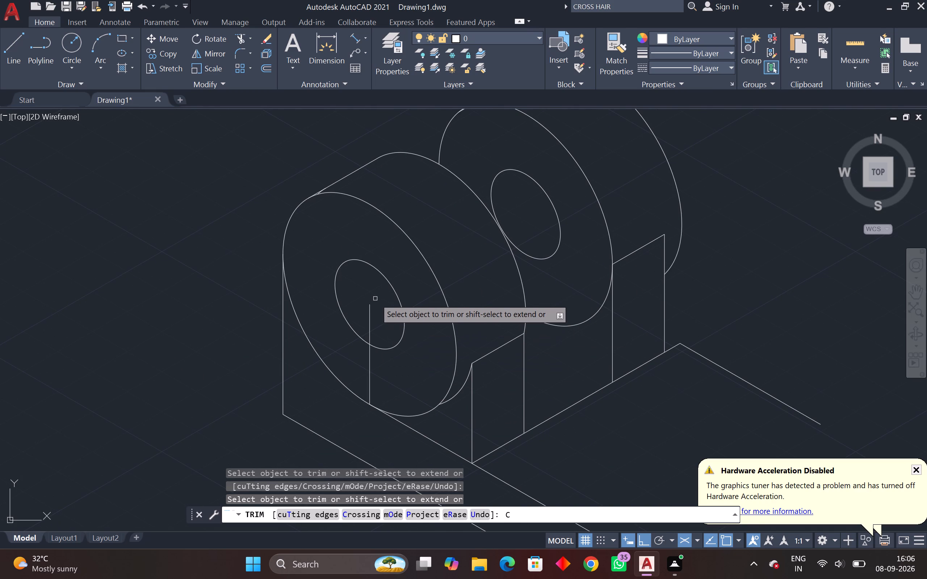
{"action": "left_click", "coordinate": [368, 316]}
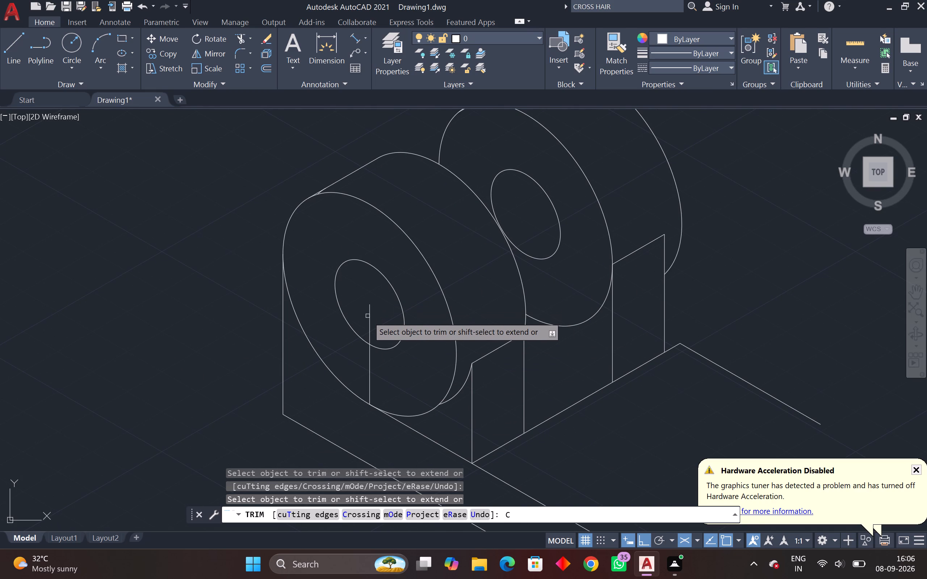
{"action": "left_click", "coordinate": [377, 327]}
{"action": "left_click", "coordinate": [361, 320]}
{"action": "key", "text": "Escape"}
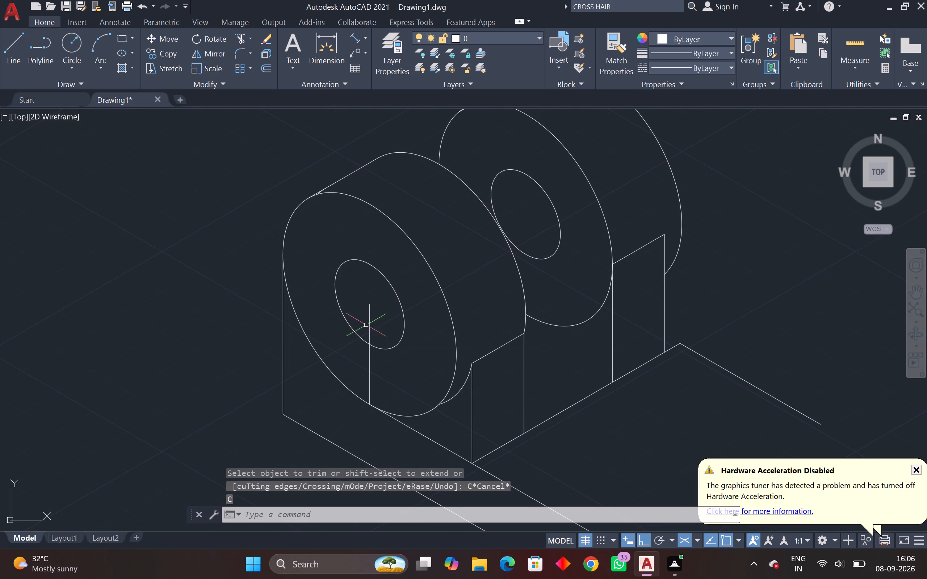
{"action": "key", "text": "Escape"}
Trim away the leftover vertical line on the front cylinder's face, both inside the hole and below it.
{"action": "type", "text": "TR"}
{"action": "key", "text": "space"}
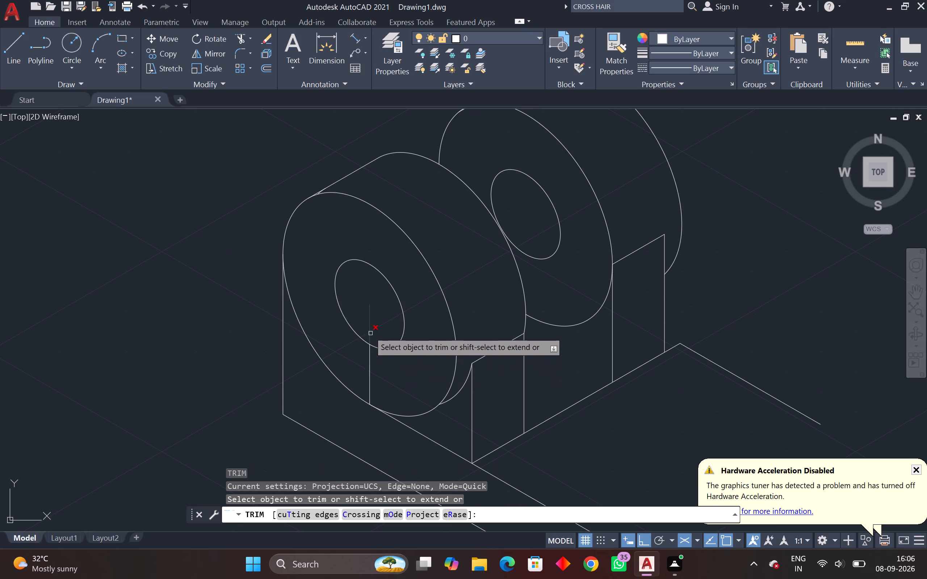
{"action": "left_click", "coordinate": [368, 330]}
{"action": "left_click", "coordinate": [368, 364]}
{"action": "left_click", "coordinate": [379, 371]}
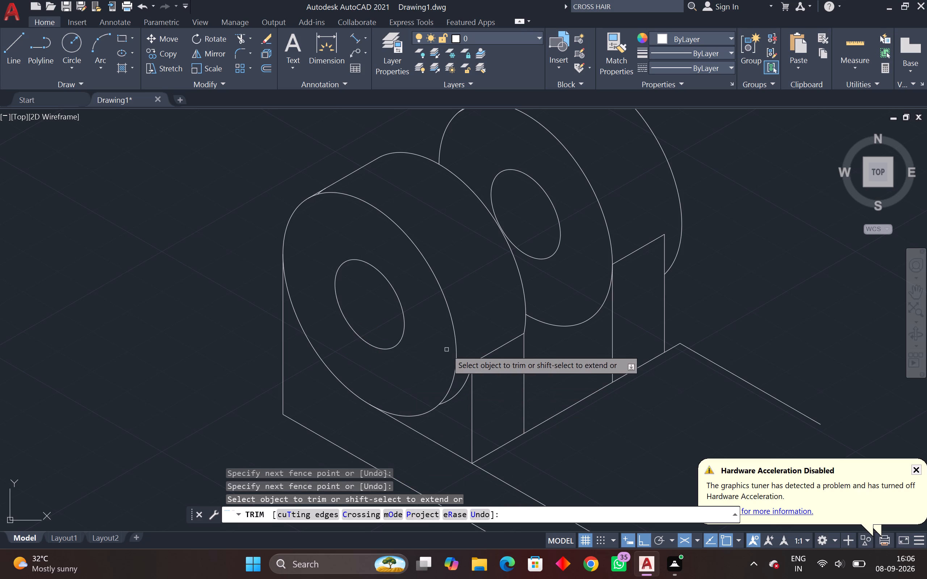
{"action": "left_click_drag", "start_coordinate": [439, 359], "coordinate": [758, 287]}
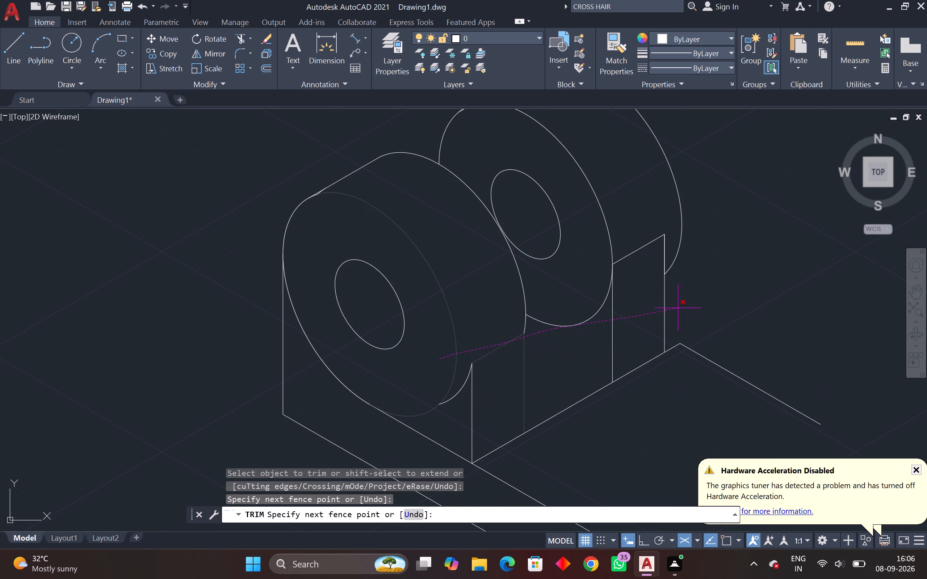
{"action": "left_click_drag", "start_coordinate": [758, 287], "coordinate": [843, 265]}
{"action": "key", "text": "Escape"}
{"action": "key", "text": "Escape"}
{"action": "key", "text": "Escape"}
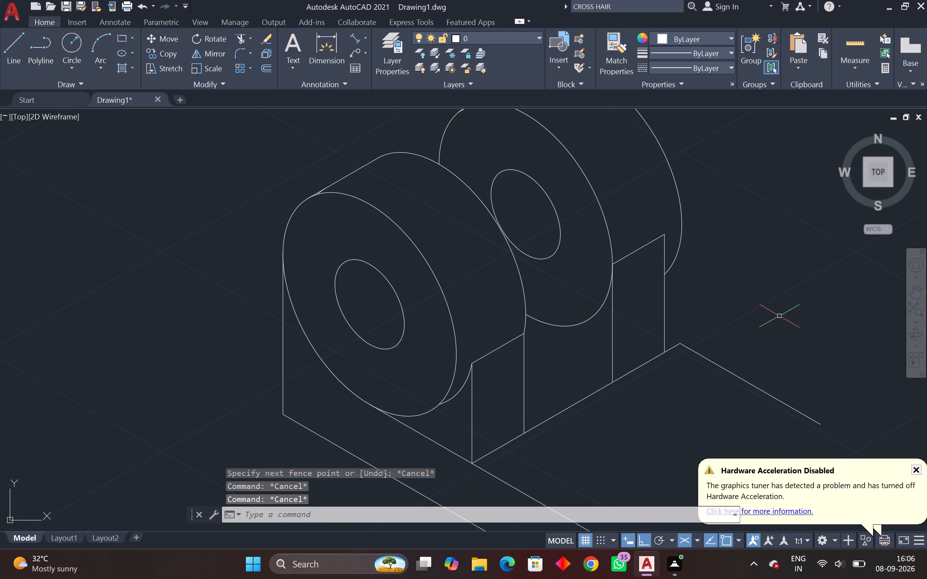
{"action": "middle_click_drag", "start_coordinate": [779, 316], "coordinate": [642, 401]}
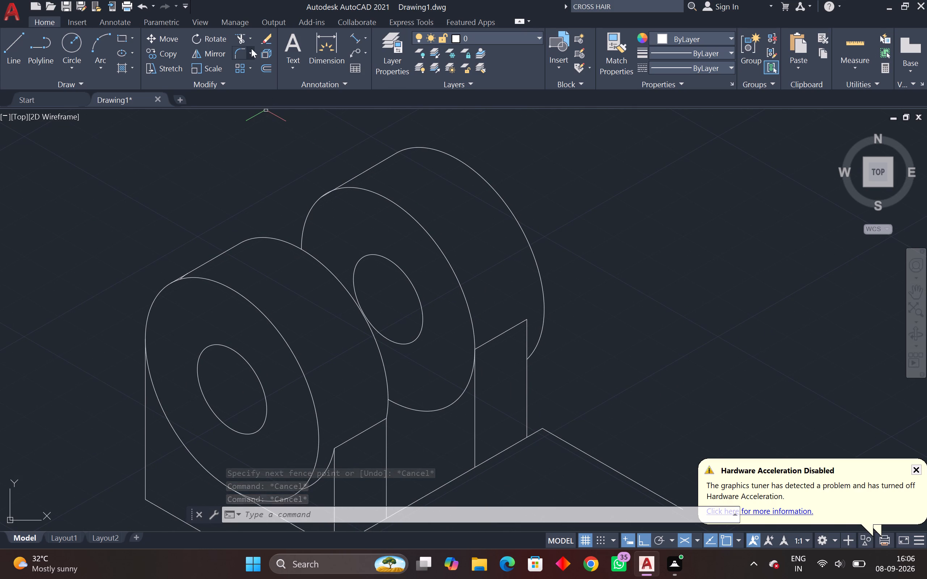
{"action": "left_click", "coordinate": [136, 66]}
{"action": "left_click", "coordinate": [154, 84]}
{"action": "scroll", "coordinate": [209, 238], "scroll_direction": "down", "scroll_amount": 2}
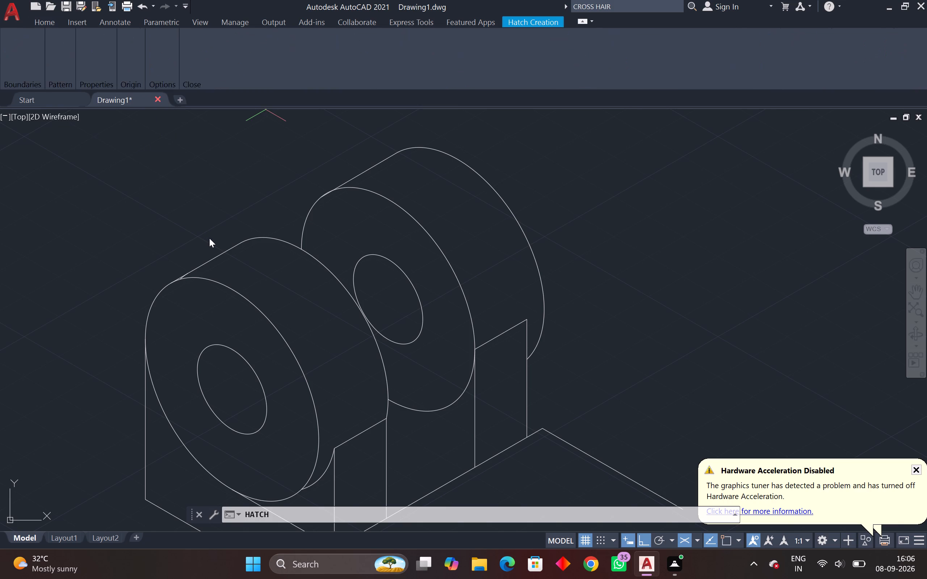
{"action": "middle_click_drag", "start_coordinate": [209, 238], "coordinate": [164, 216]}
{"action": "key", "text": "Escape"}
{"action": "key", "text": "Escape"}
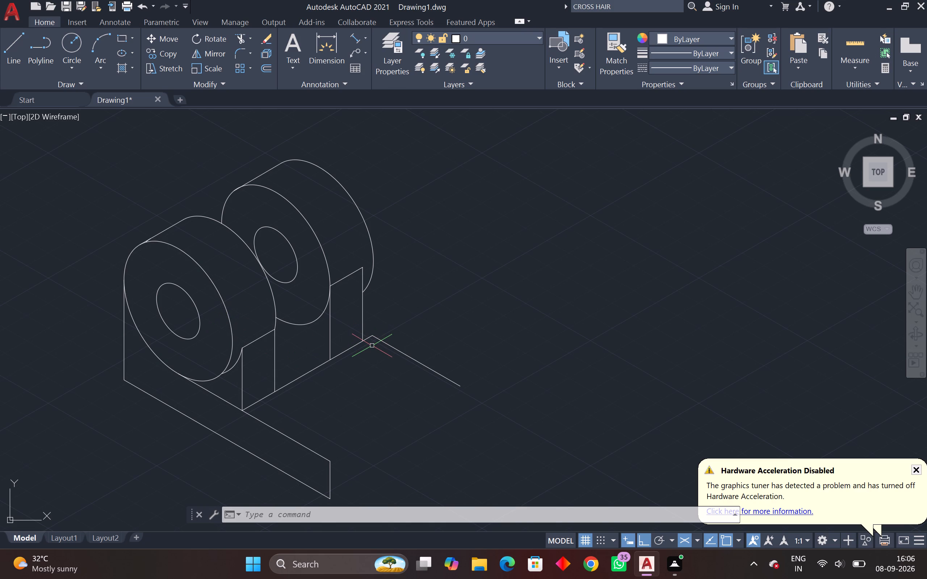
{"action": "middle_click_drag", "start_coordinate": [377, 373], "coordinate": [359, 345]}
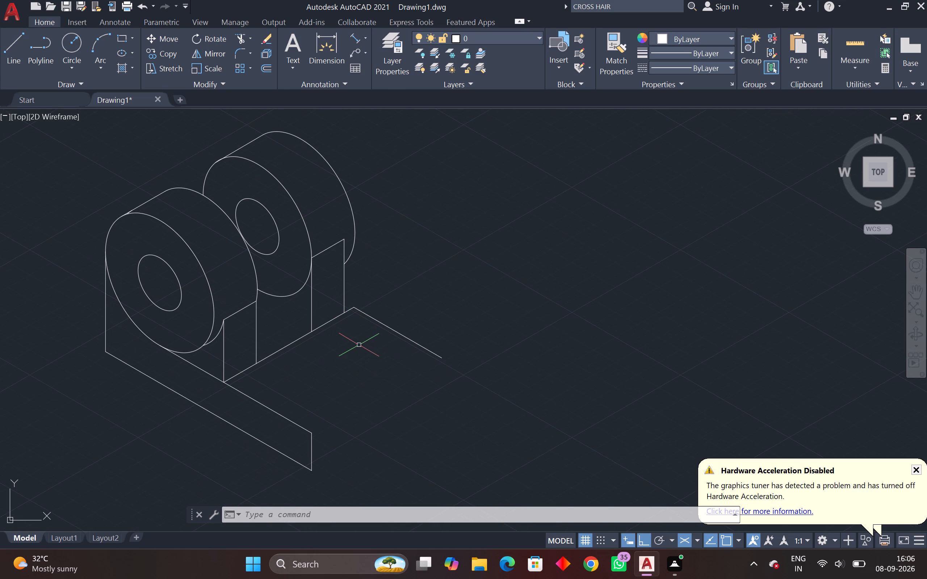
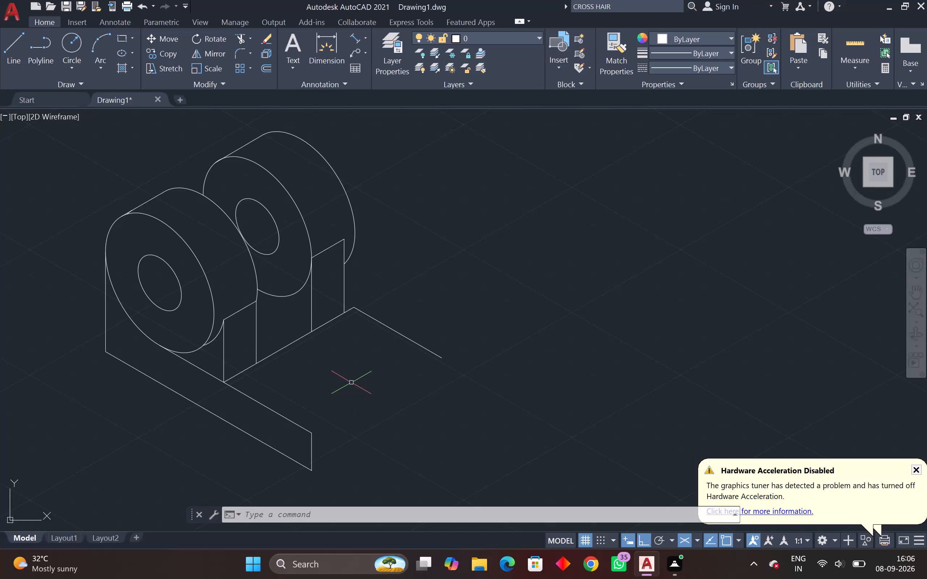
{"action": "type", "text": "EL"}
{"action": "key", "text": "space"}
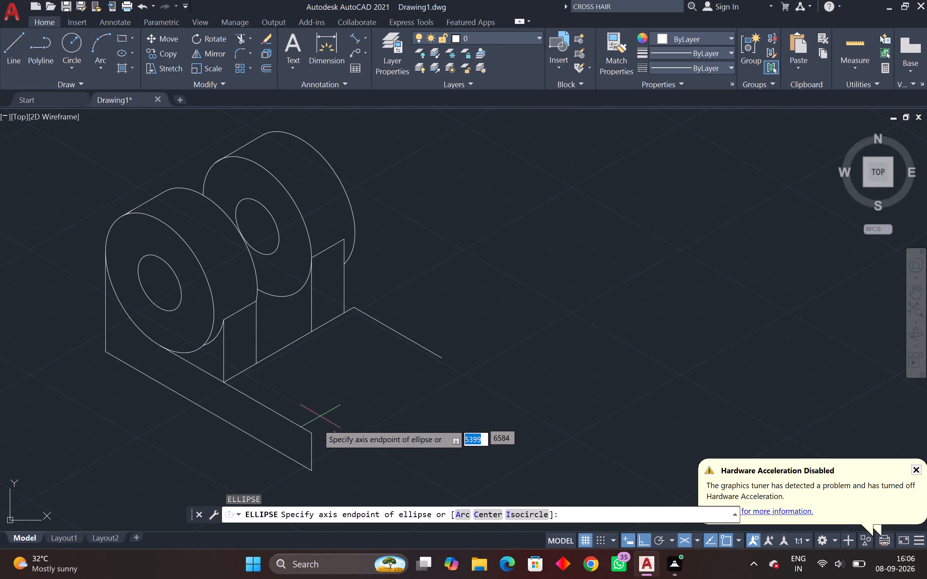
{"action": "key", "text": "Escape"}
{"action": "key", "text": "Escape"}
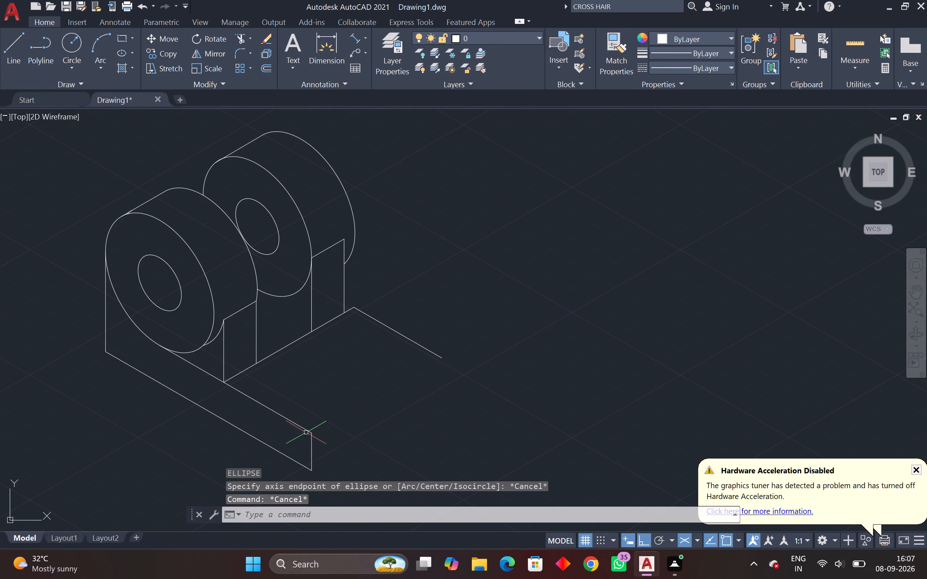
Draw a 30 unit line along 30° from the top front corner of the base's free end.
{"action": "type", "text": "L"}
{"action": "key", "text": "space"}
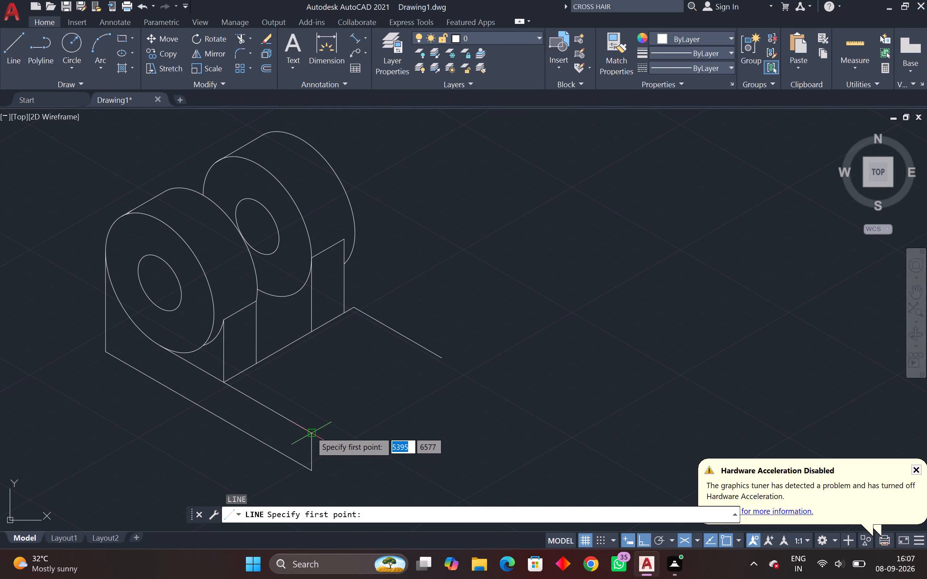
{"action": "left_click", "coordinate": [310, 431]}
{"action": "type", "text": "30"}
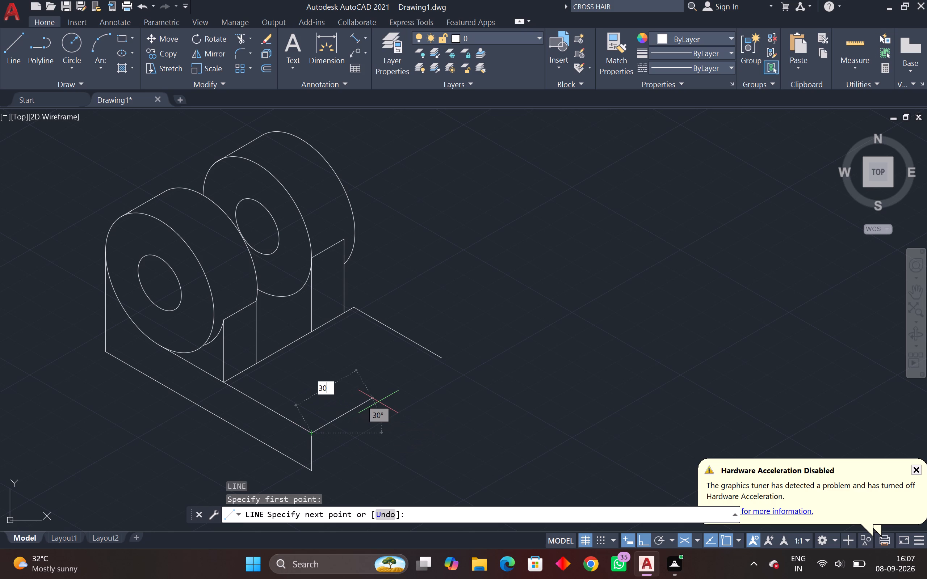
{"action": "key", "text": "Return"}
{"action": "key", "text": "Escape"}
{"action": "key", "text": "Escape"}
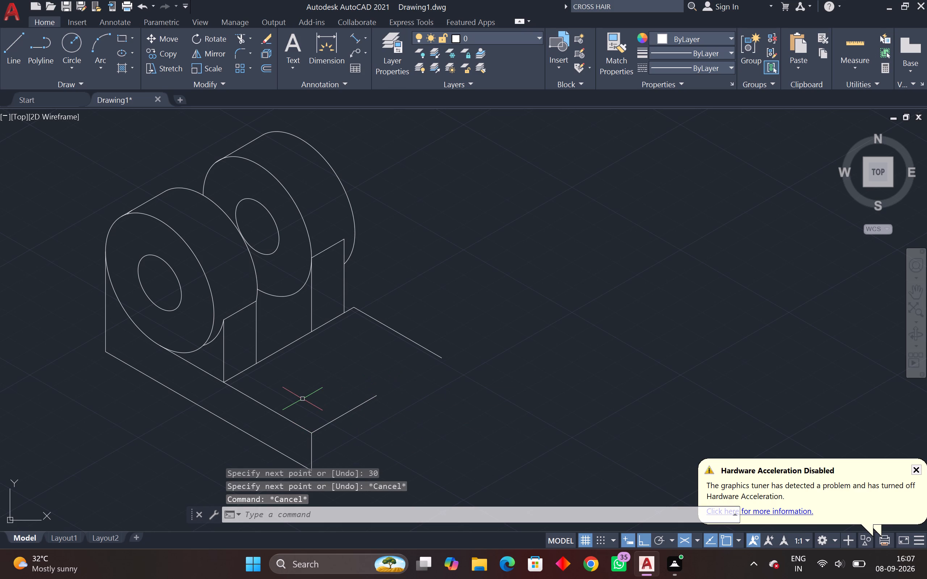
Draw a top-plane isocircle centred on the new line's far end, reaching the endpoint of the base's rear top edge.
{"action": "type", "text": "EL"}
{"action": "key", "text": "space"}
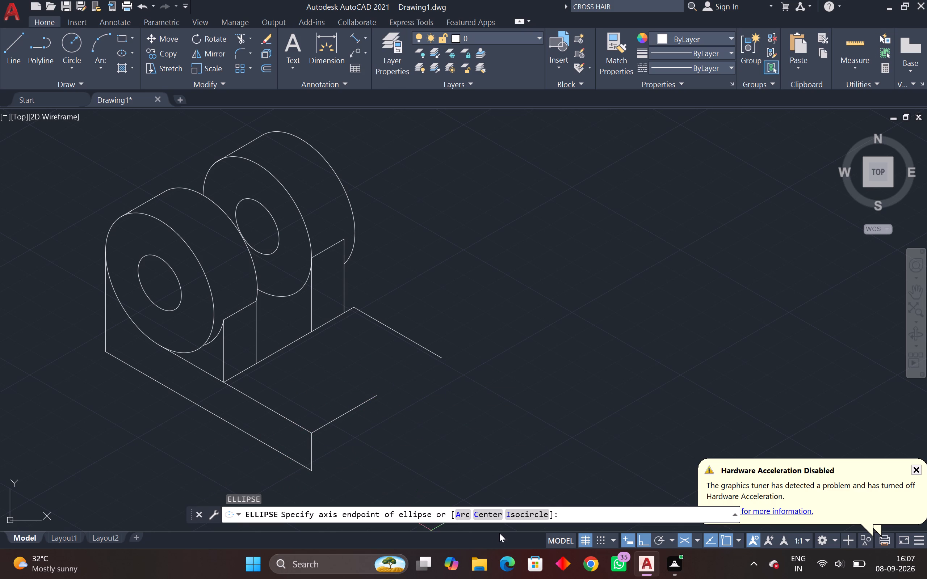
{"action": "left_click", "coordinate": [534, 517]}
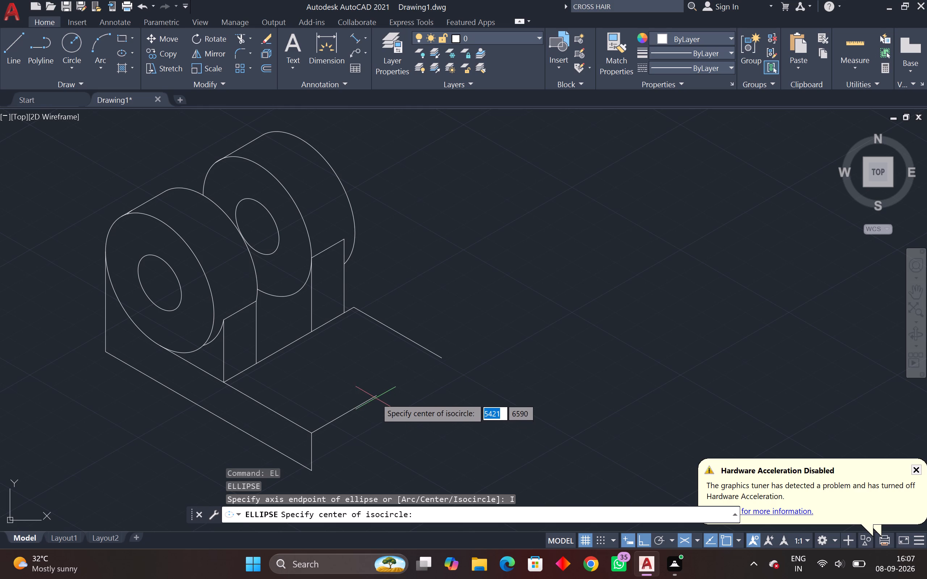
{"action": "left_click", "coordinate": [379, 395]}
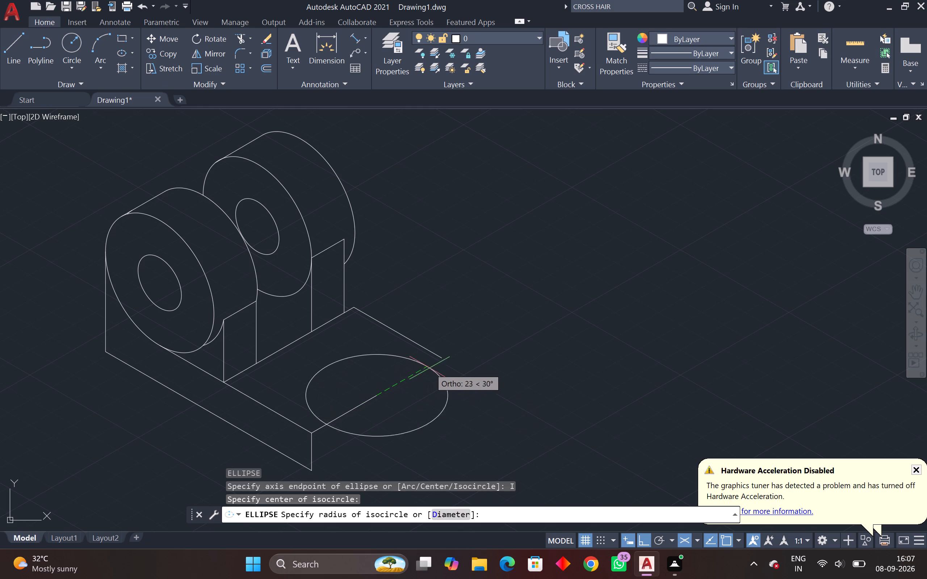
{"action": "left_click", "coordinate": [441, 355]}
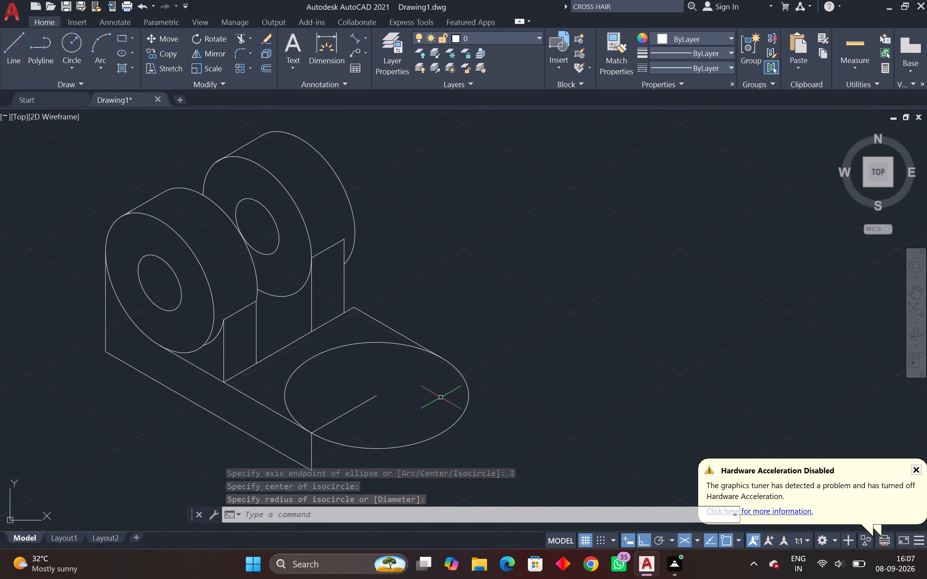
{"action": "key", "text": "Escape"}
{"action": "key", "text": "Escape"}
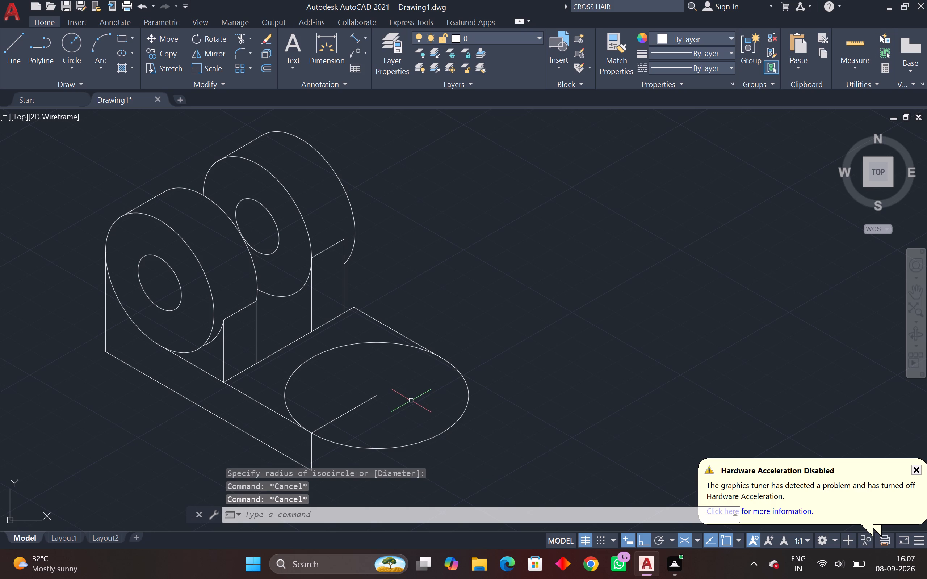
Draw a radius 12 isocircle at the same centre on the base's top face.
{"action": "key", "text": "space"}
{"action": "left_click", "coordinate": [521, 516]}
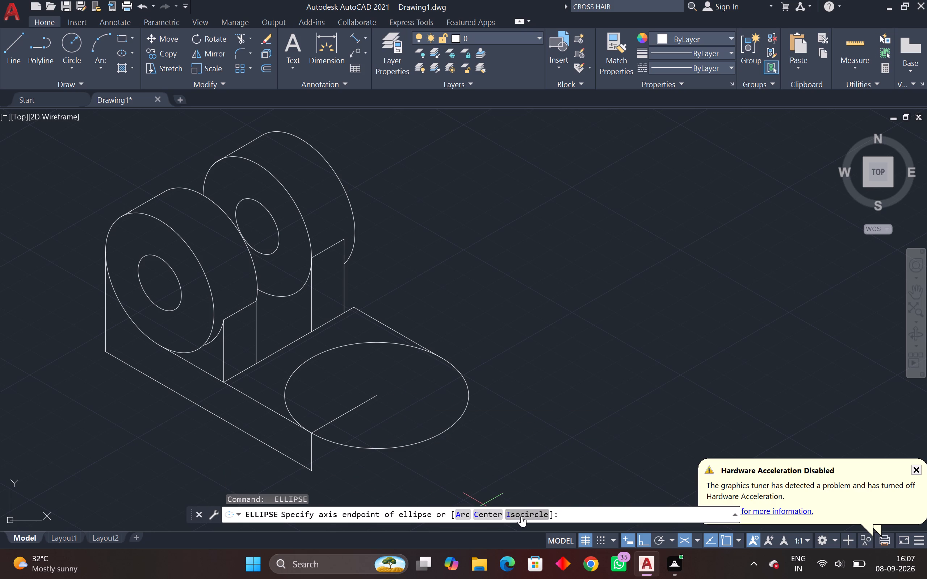
{"action": "left_click", "coordinate": [379, 396]}
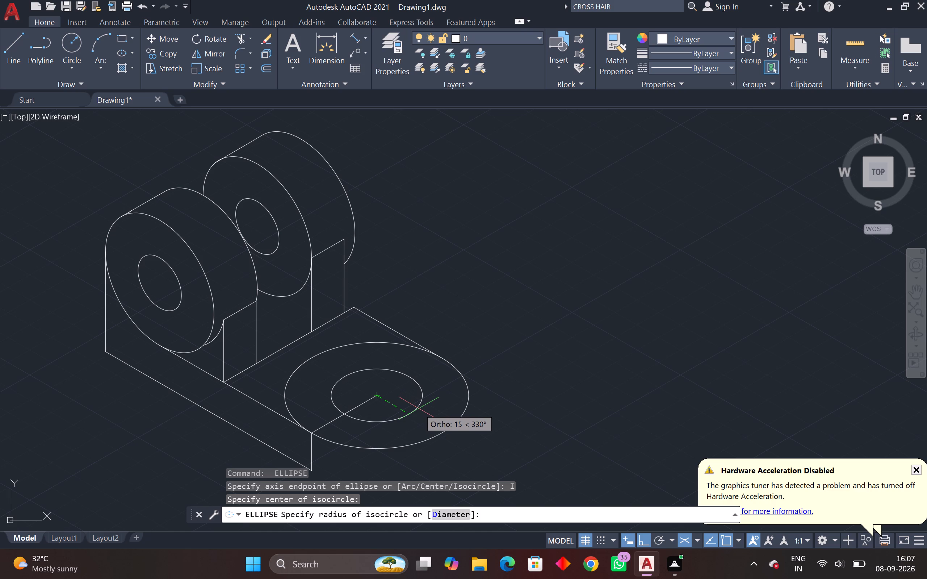
{"action": "type", "text": "12"}
{"action": "key", "text": "Return"}
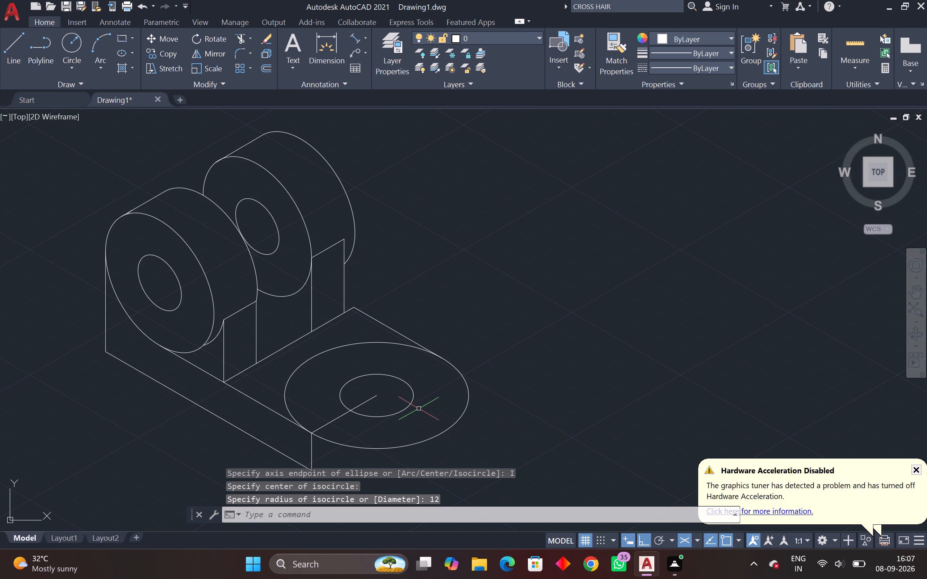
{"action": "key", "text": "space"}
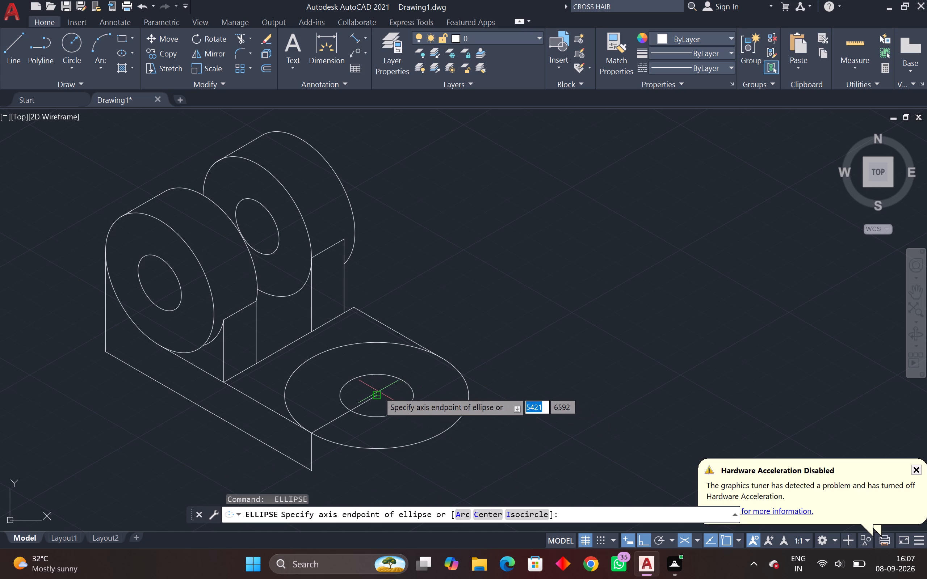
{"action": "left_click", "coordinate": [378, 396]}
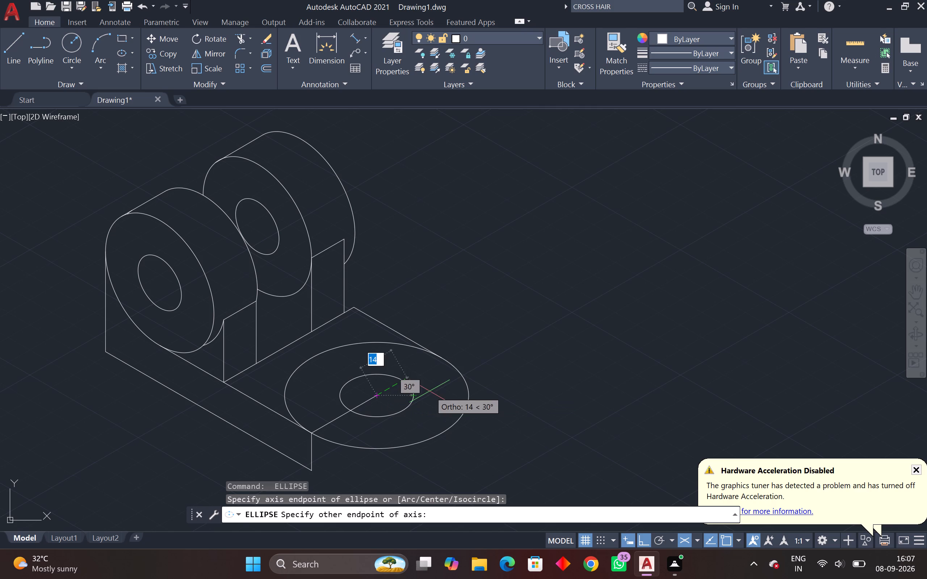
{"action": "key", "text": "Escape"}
Draw a radius 25 isocircle concentric with the radius 12 one on the base's top face.
{"action": "key", "text": "space"}
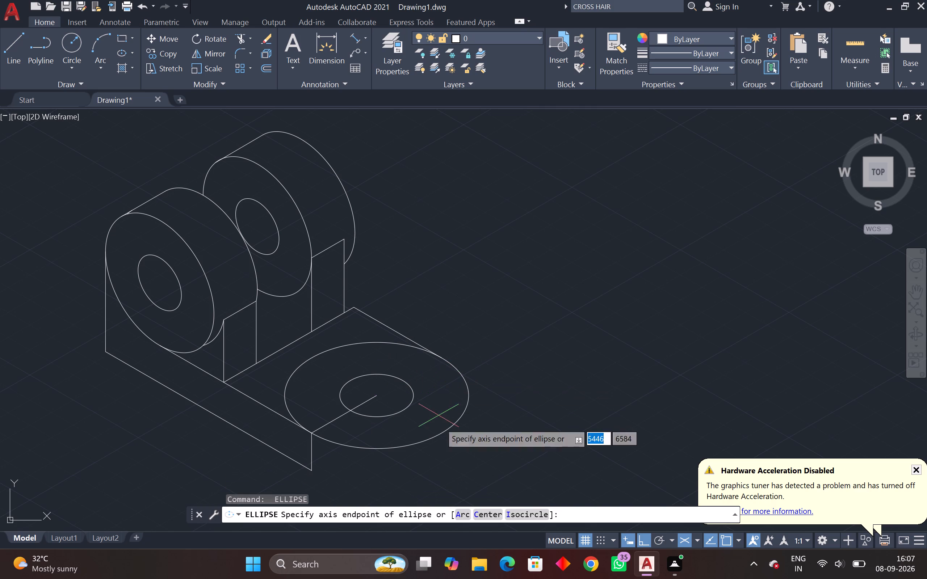
{"action": "left_click", "coordinate": [515, 512]}
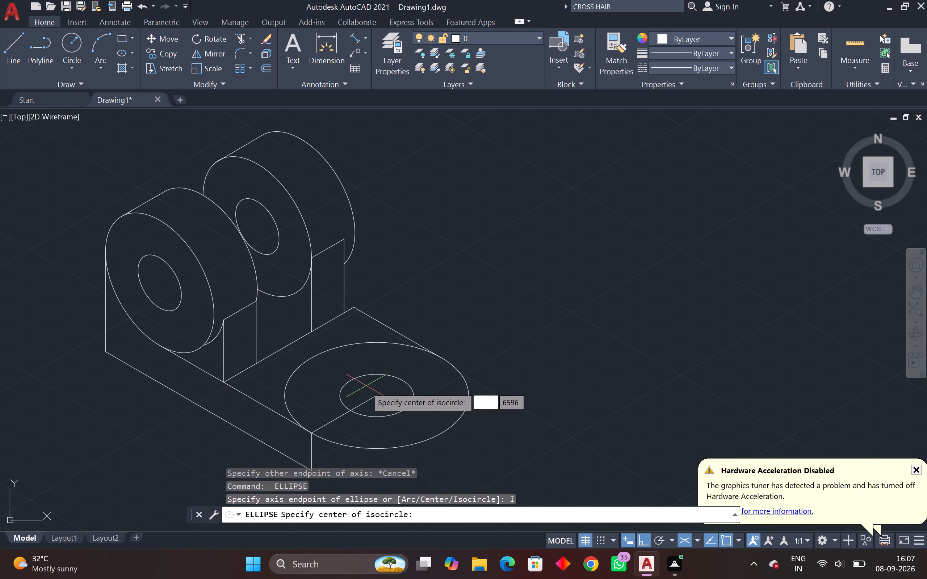
{"action": "left_click", "coordinate": [374, 396]}
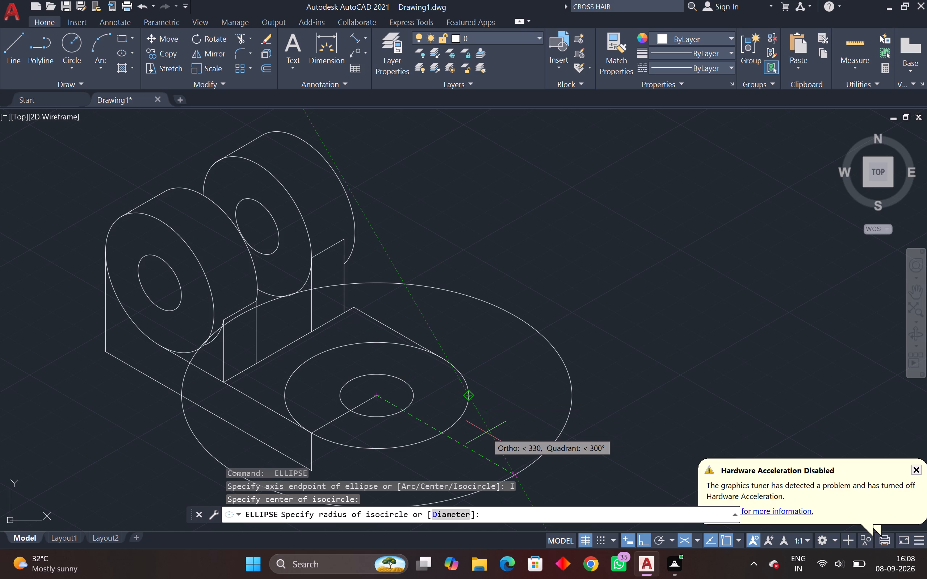
{"action": "type", "text": "25"}
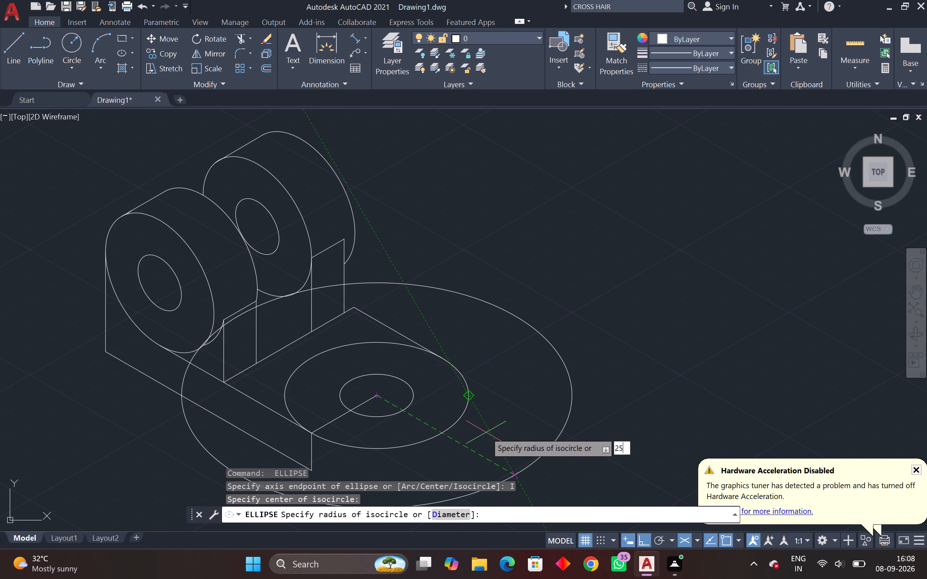
{"action": "key", "text": "Return"}
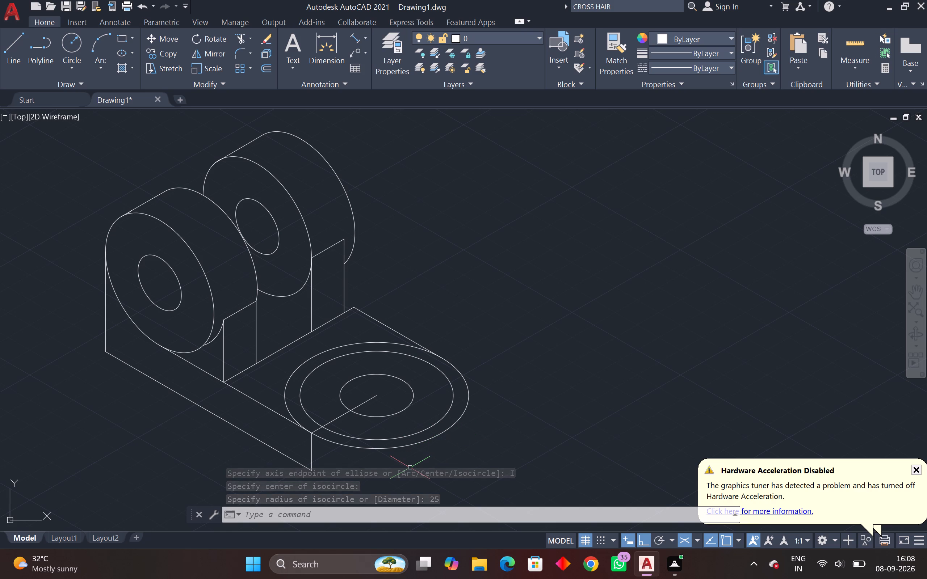
Move the radius 25 and radius 12 isocircles 5 units straight up from their common centre, using the right isoplane.
{"action": "middle_click_drag", "start_coordinate": [410, 468], "coordinate": [464, 484]}
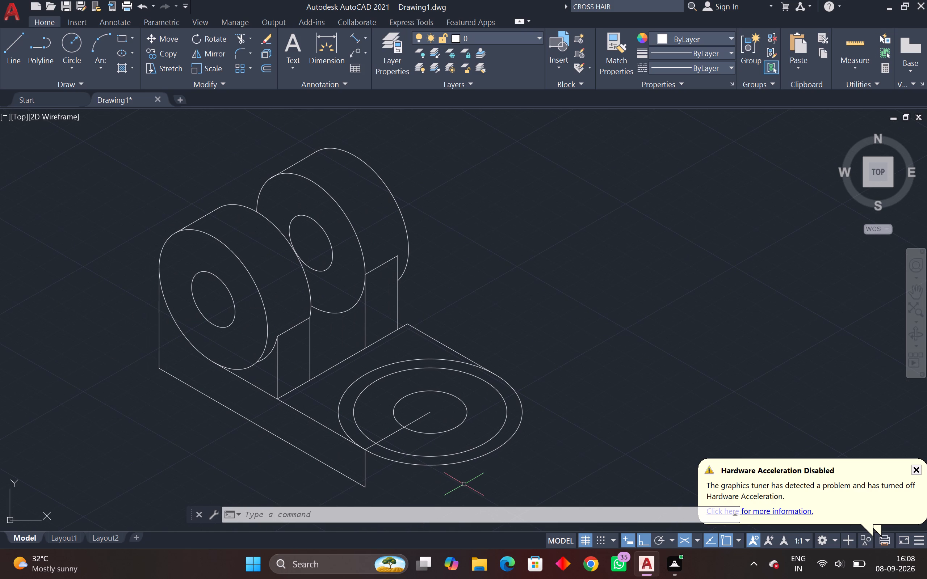
{"action": "middle_click_drag", "start_coordinate": [464, 484], "coordinate": [507, 450]}
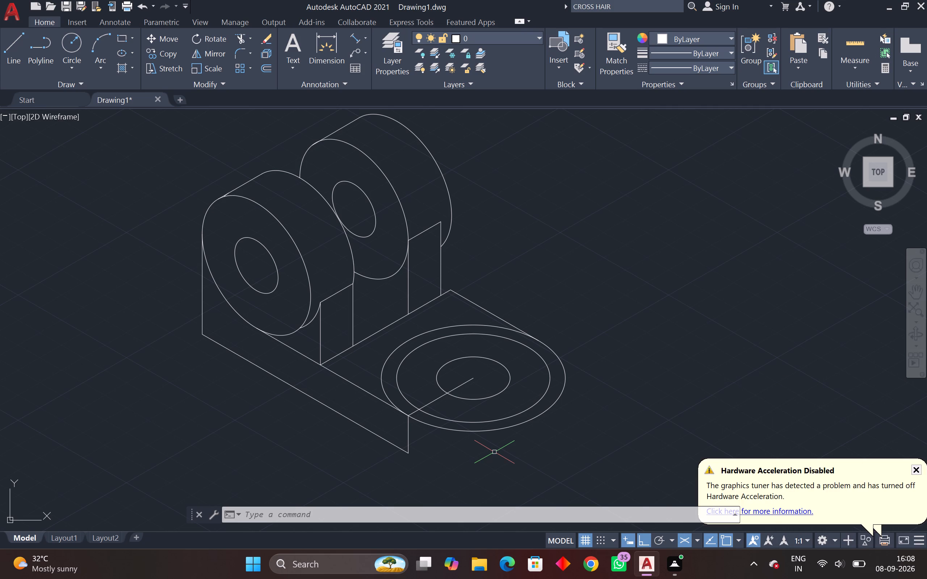
{"action": "left_click", "coordinate": [523, 416]}
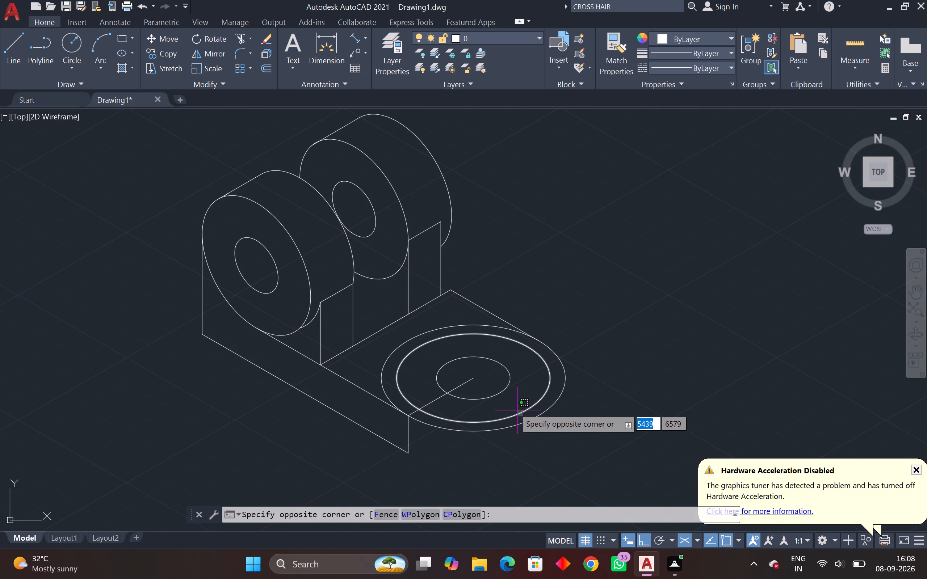
{"action": "left_click", "coordinate": [491, 394]}
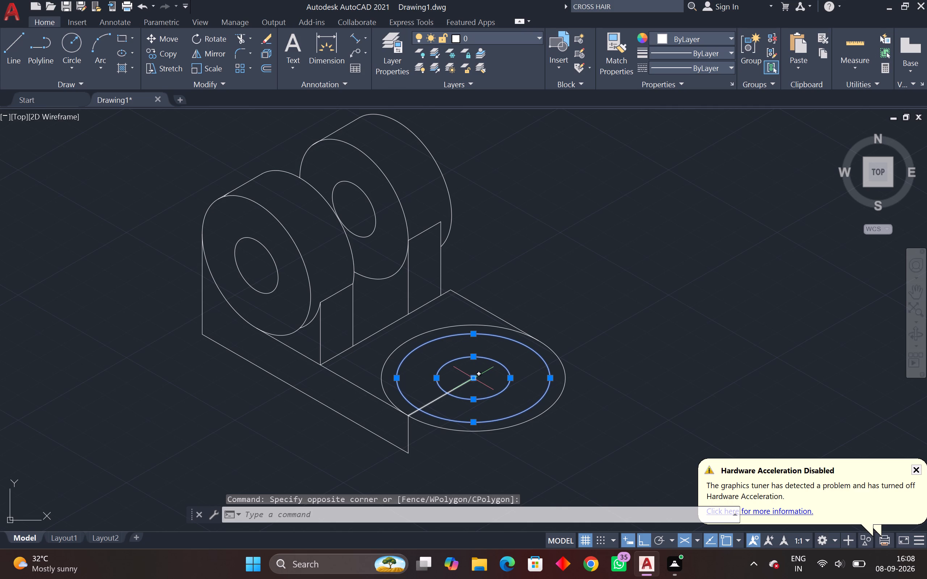
{"action": "type", "text": "MO"}
{"action": "key", "text": "Return"}
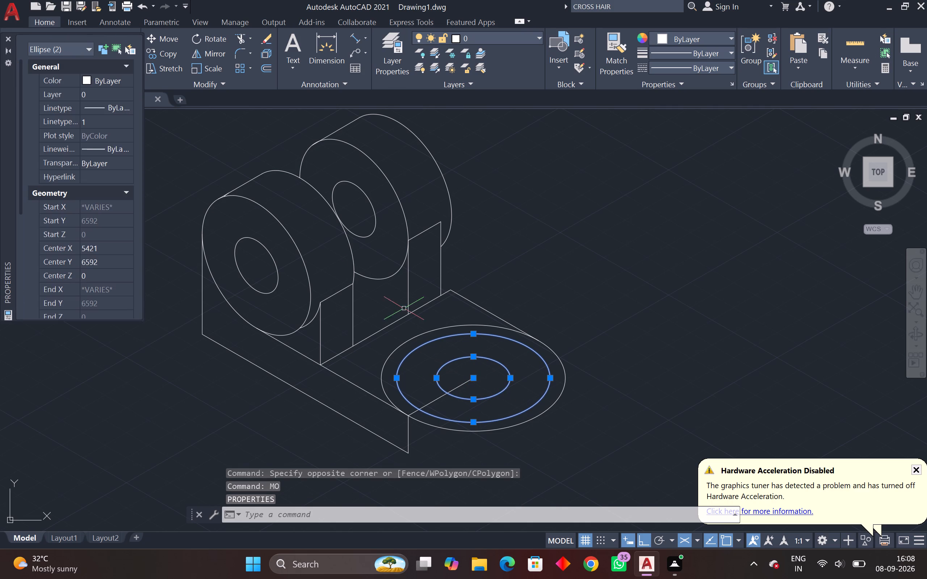
{"action": "left_click", "coordinate": [6, 36]}
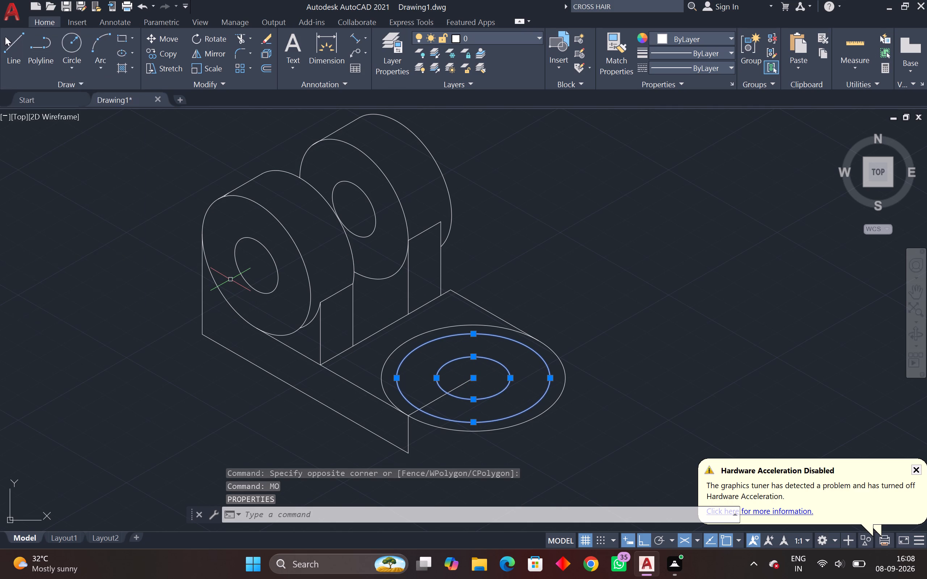
{"action": "key", "text": "m"}
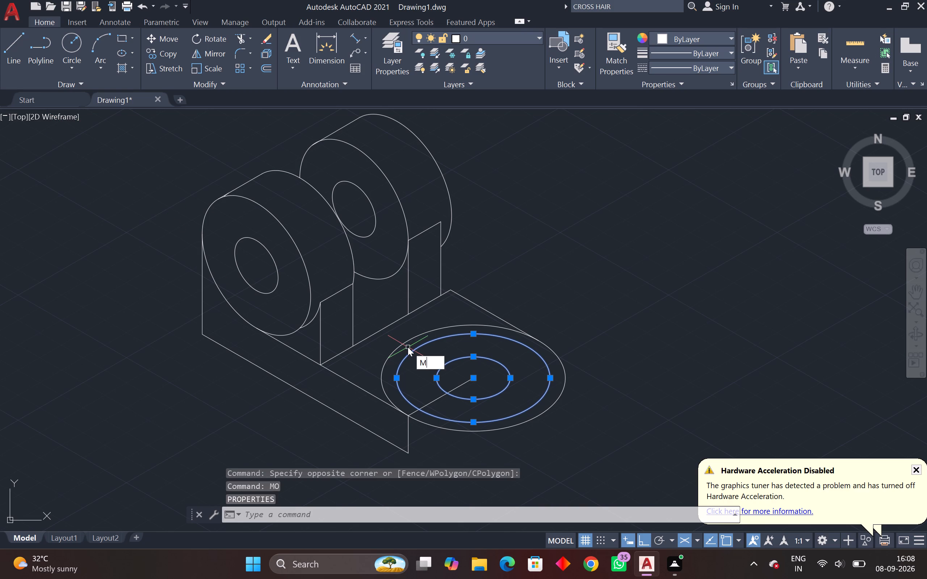
{"action": "key", "text": "Return"}
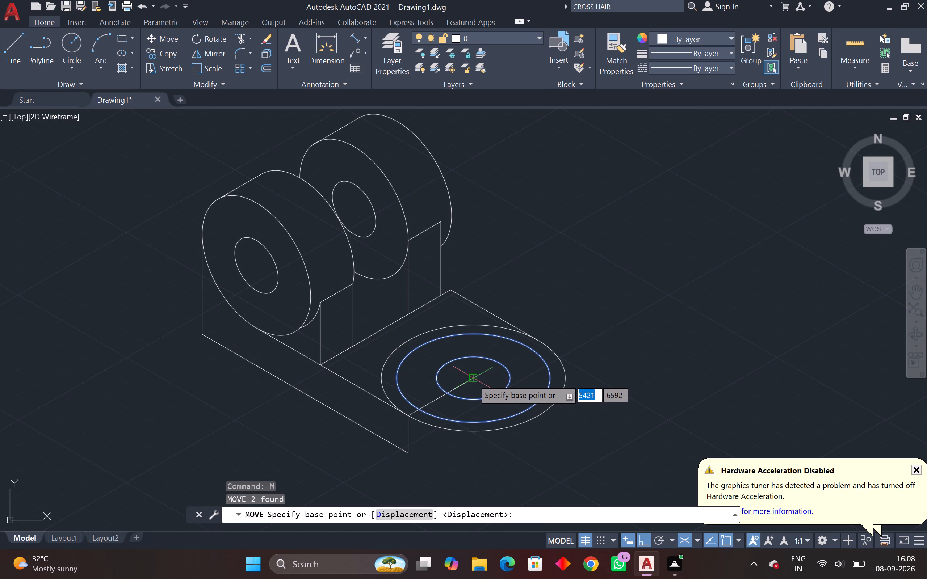
{"action": "left_click", "coordinate": [473, 380]}
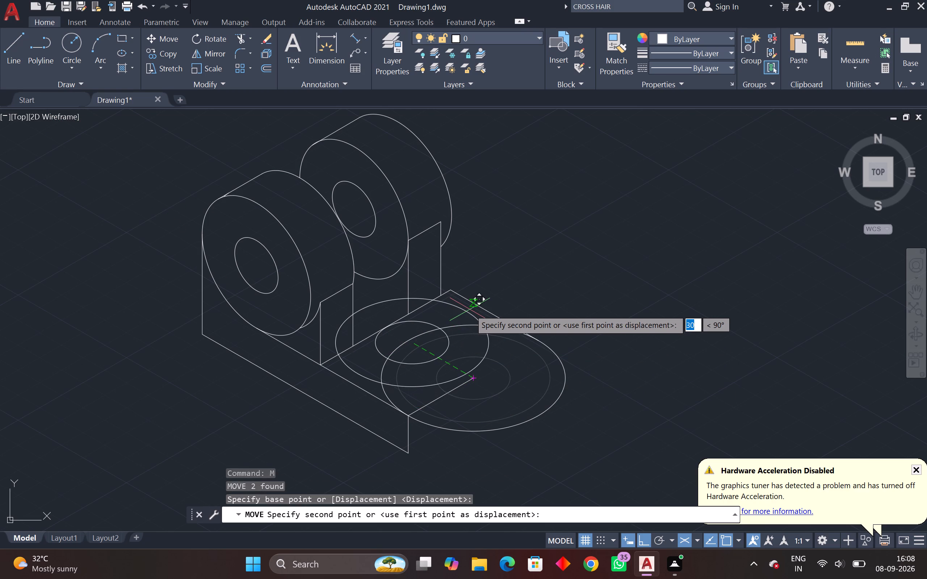
{"action": "key", "text": "F5"}
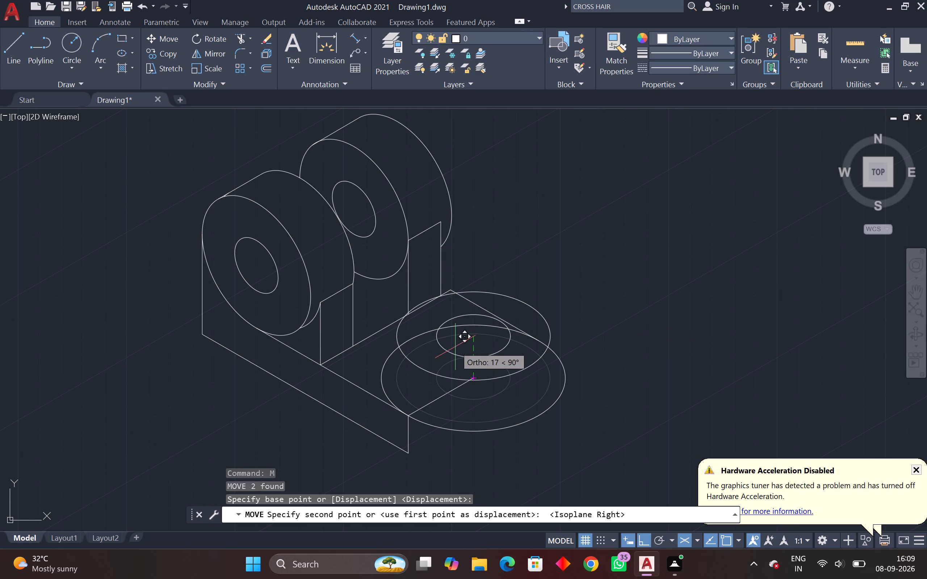
{"action": "key", "text": "5"}
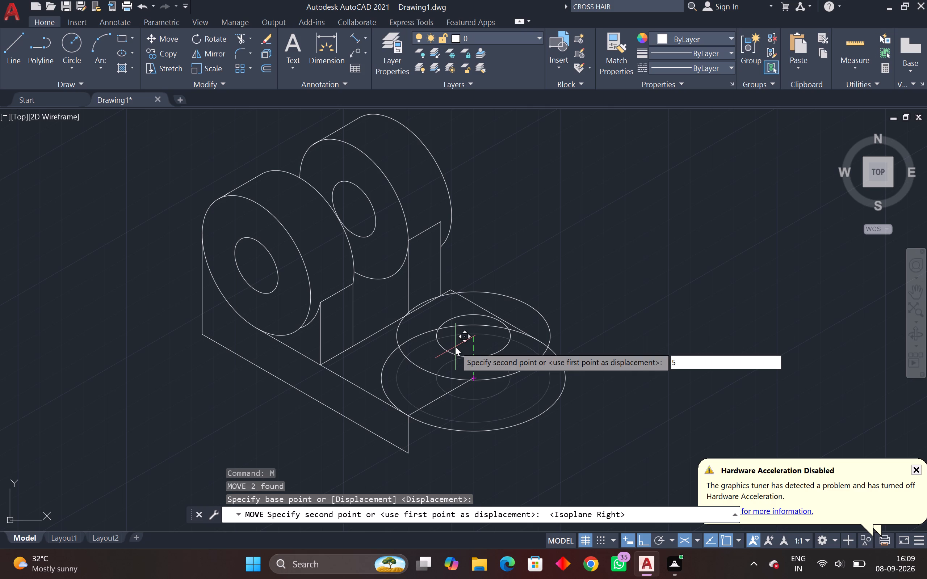
{"action": "key", "text": "Return"}
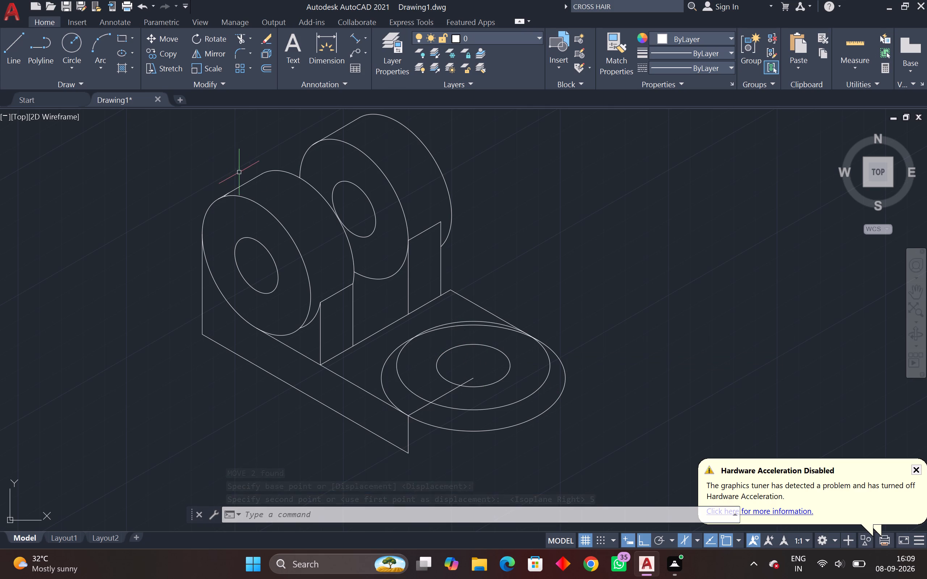
Trim away the rear arc of the outermost base isocircle that lies inside the raised radius 25 isocircle.
{"action": "left_click", "coordinate": [237, 33]}
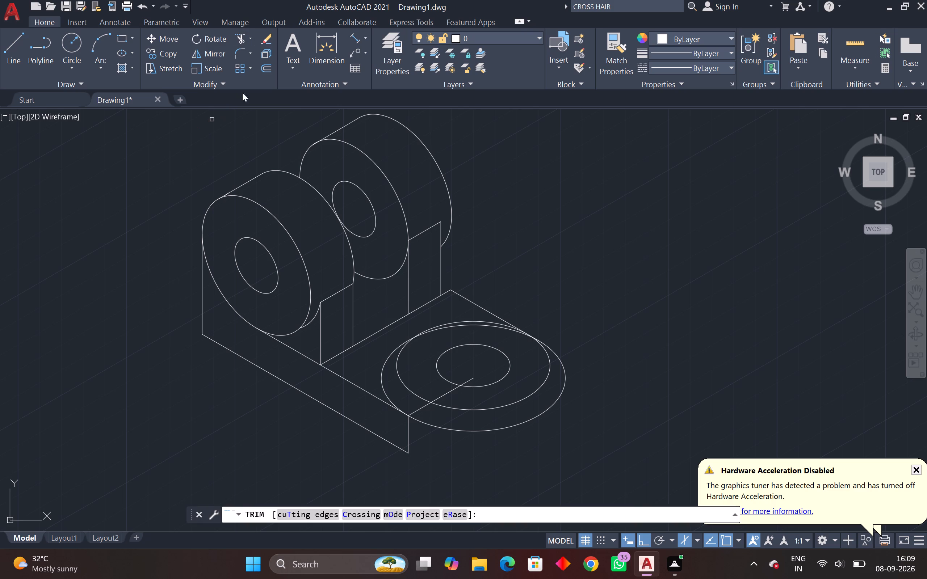
{"action": "left_click", "coordinate": [485, 326]}
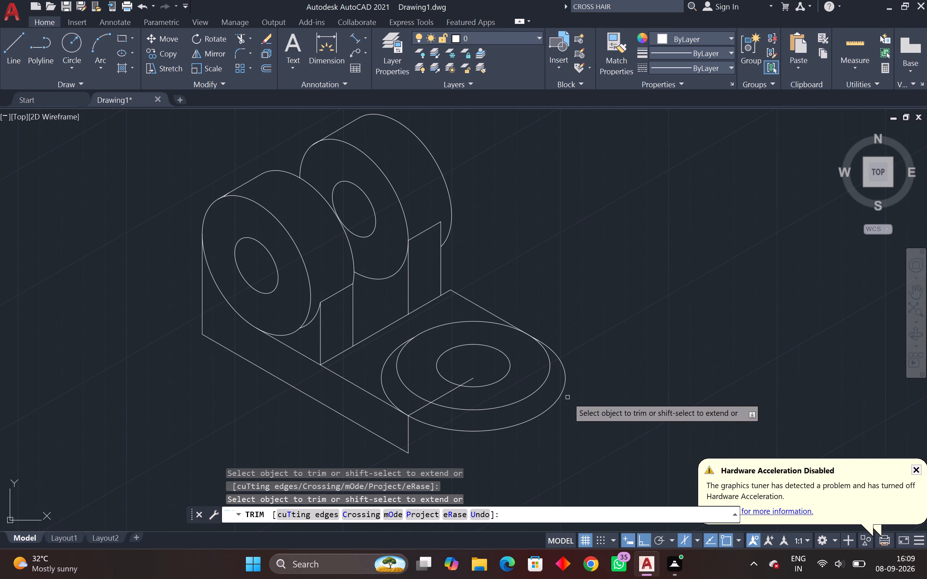
{"action": "key", "text": "Escape"}
{"action": "key", "text": "Escape"}
Copy the outermost rounded-end arc 15 units straight down, from the base's front top corner to the bottom corner.
{"action": "left_click", "coordinate": [565, 412]}
{"action": "left_click", "coordinate": [537, 407]}
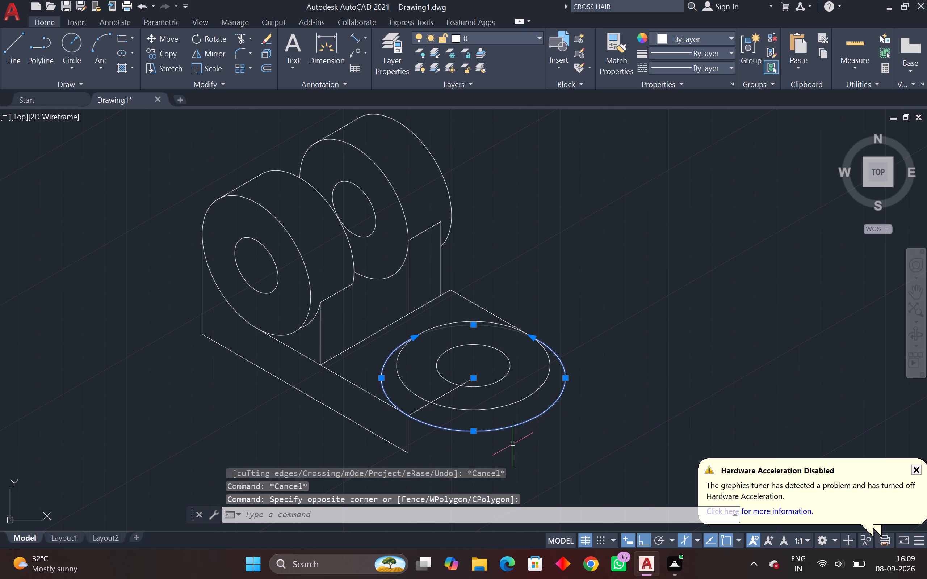
{"action": "type", "text": "CO"}
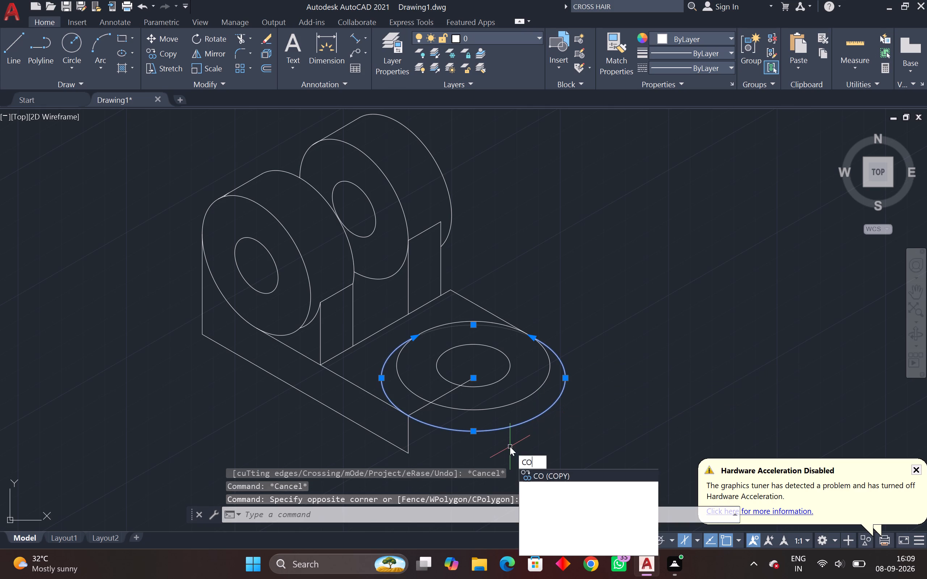
{"action": "key", "text": "space"}
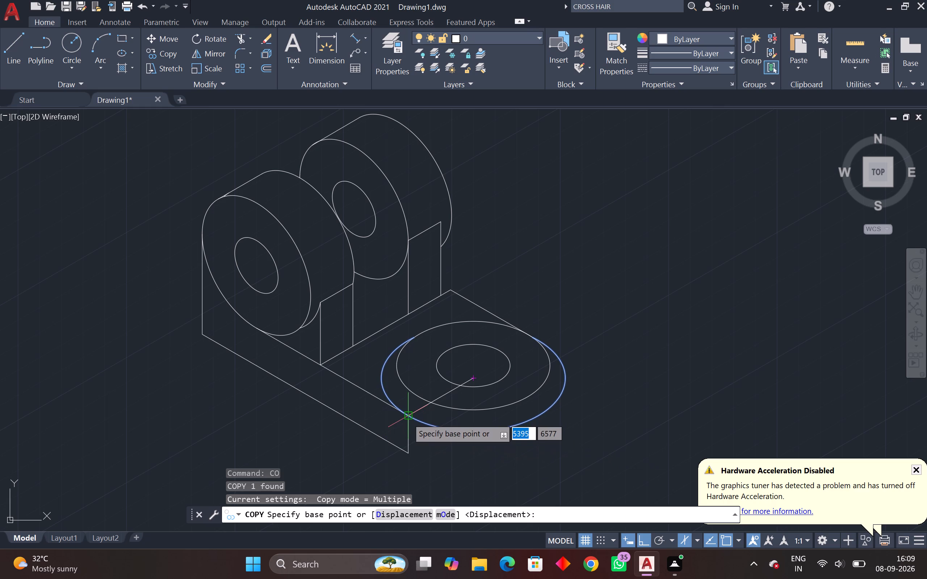
{"action": "left_click", "coordinate": [407, 418]}
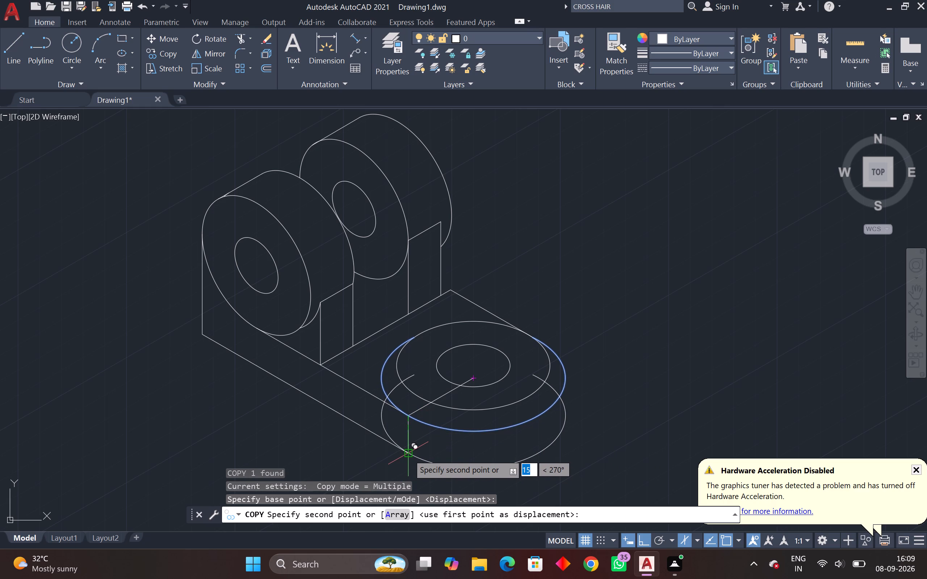
{"action": "left_click", "coordinate": [408, 454]}
{"action": "key", "text": "Escape"}
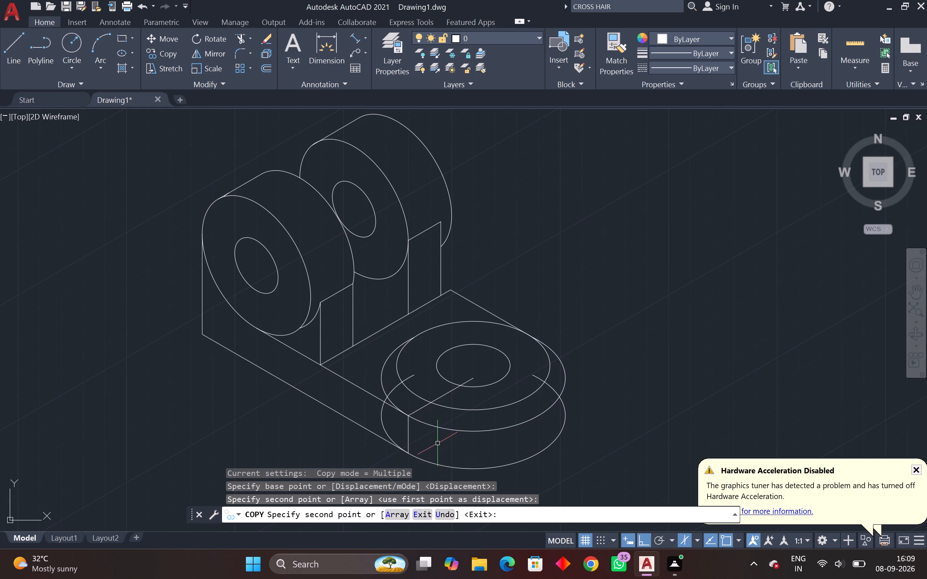
{"action": "key", "text": "Escape"}
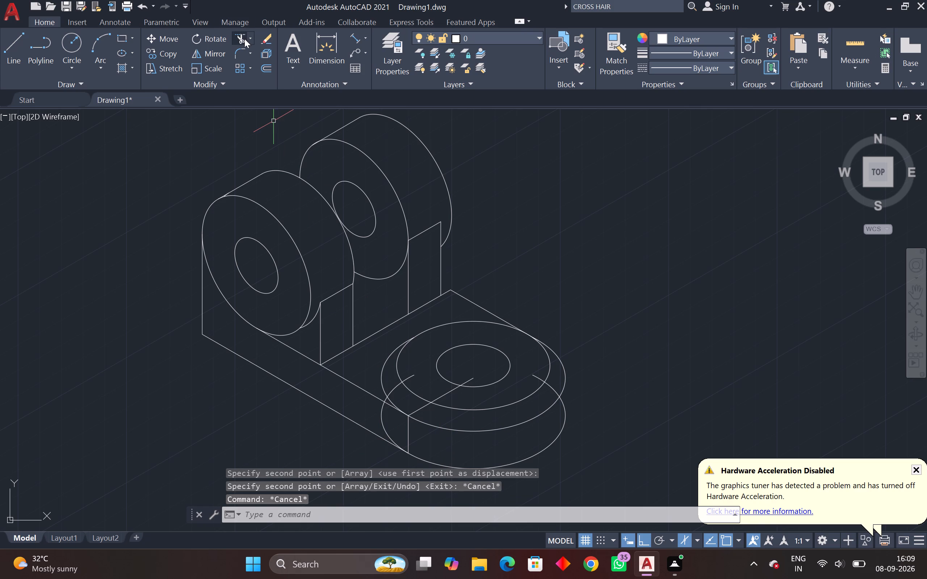
Trim the copied lower arc's portion on the support side, up to the base's bottom front corner.
{"action": "left_click", "coordinate": [240, 37]}
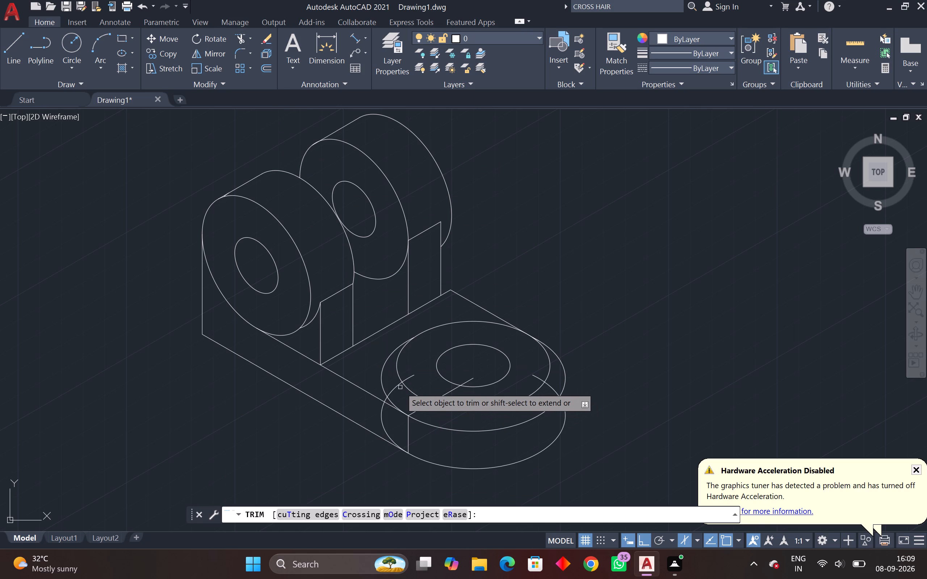
{"action": "left_click", "coordinate": [398, 384]}
{"action": "left_click", "coordinate": [407, 378]}
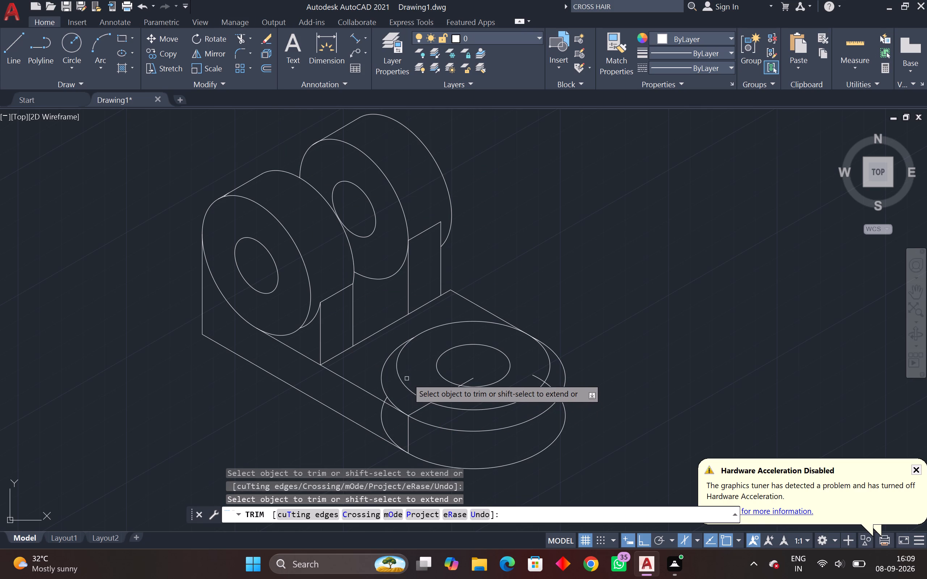
{"action": "scroll", "coordinate": [379, 405], "scroll_direction": "up", "scroll_amount": 4}
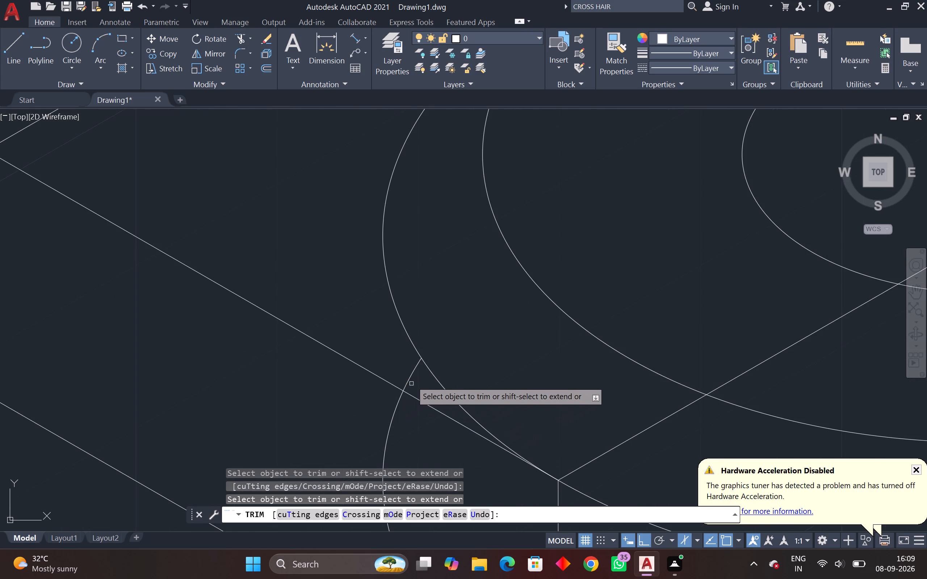
{"action": "left_click", "coordinate": [410, 377]}
{"action": "middle_click_drag", "start_coordinate": [402, 389], "coordinate": [456, 357]}
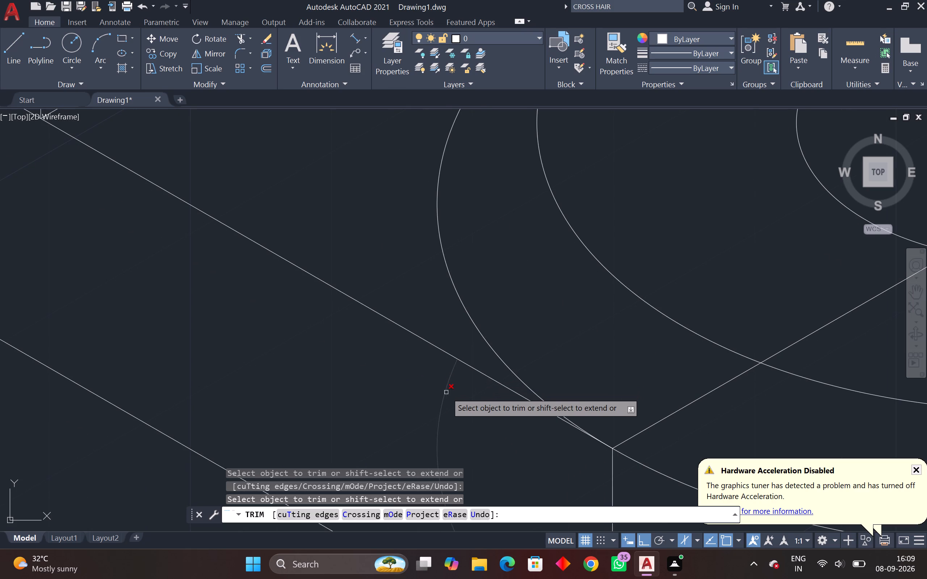
{"action": "left_click", "coordinate": [446, 392]}
{"action": "scroll", "coordinate": [448, 395], "scroll_direction": "down", "scroll_amount": 2}
{"action": "middle_click_drag", "start_coordinate": [448, 394], "coordinate": [346, 354]}
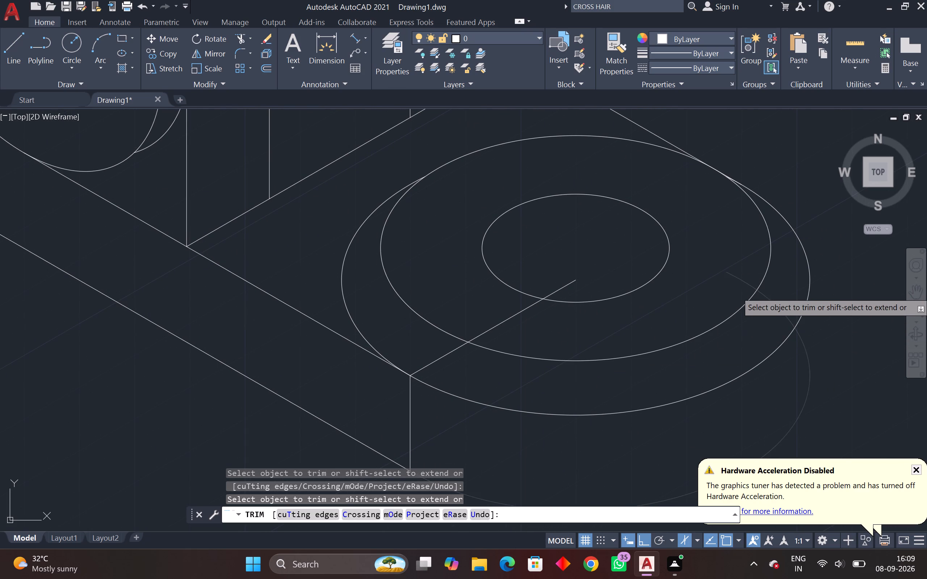
Draw a vertical line joining the outer quadrants of the top and bottom arcs at the base's rounded end.
{"action": "key", "text": "l"}
{"action": "key", "text": "space"}
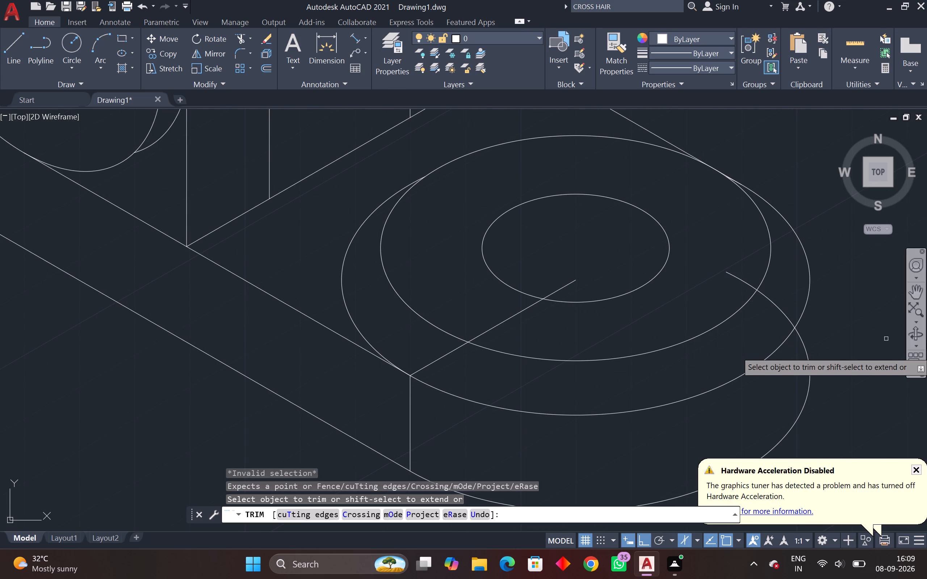
{"action": "middle_click_drag", "start_coordinate": [856, 328], "coordinate": [788, 310]}
{"action": "key", "text": "Escape"}
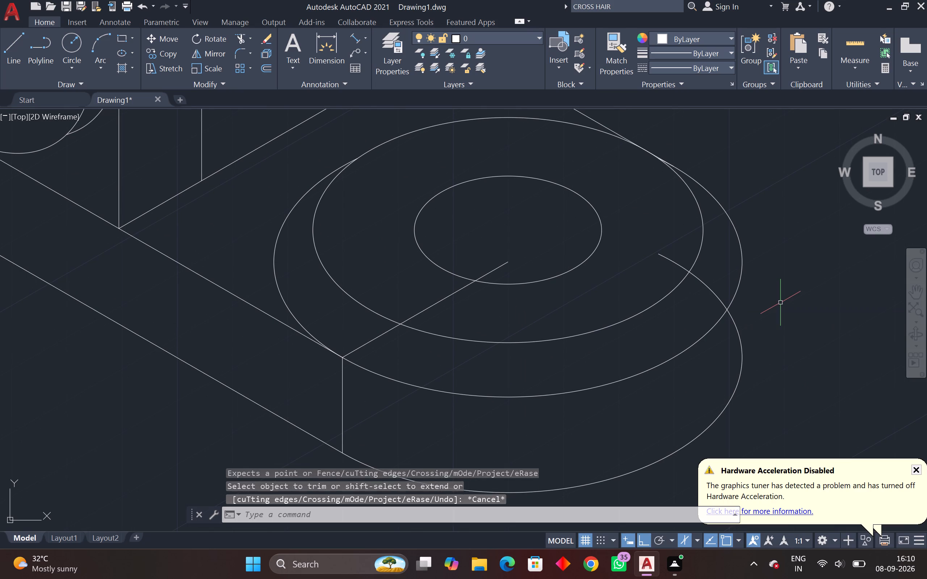
{"action": "key", "text": "Escape"}
{"action": "type", "text": "L"}
{"action": "key", "text": "space"}
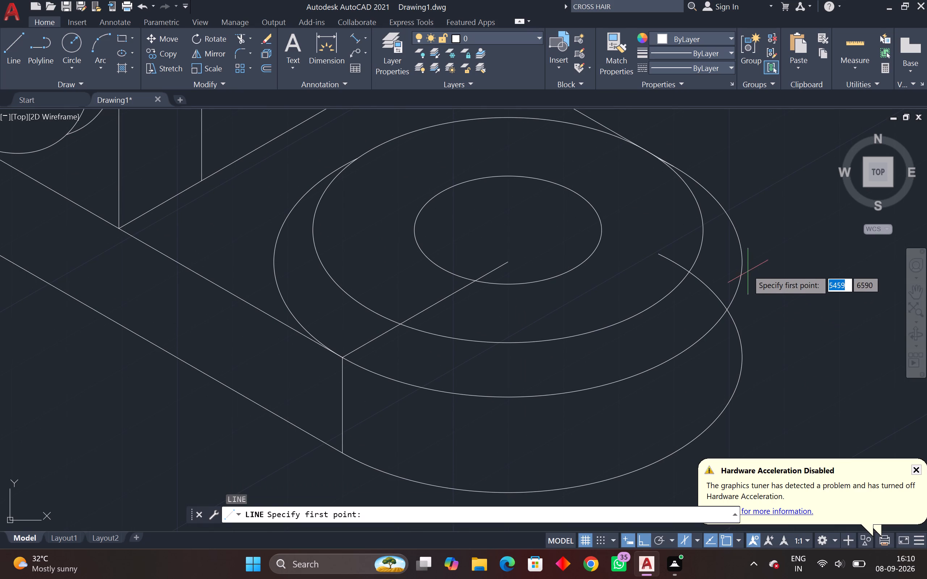
{"action": "left_click", "coordinate": [742, 258]}
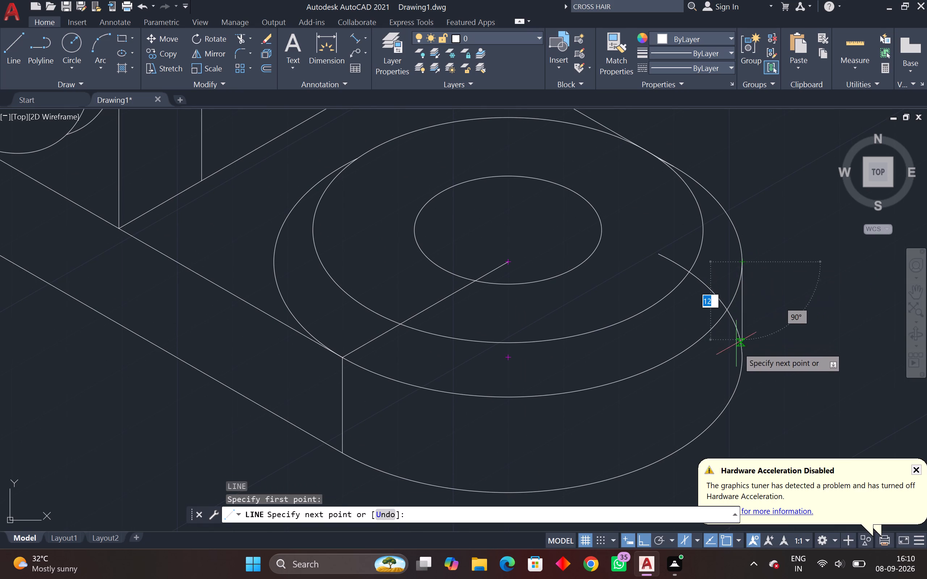
{"action": "left_click", "coordinate": [741, 357]}
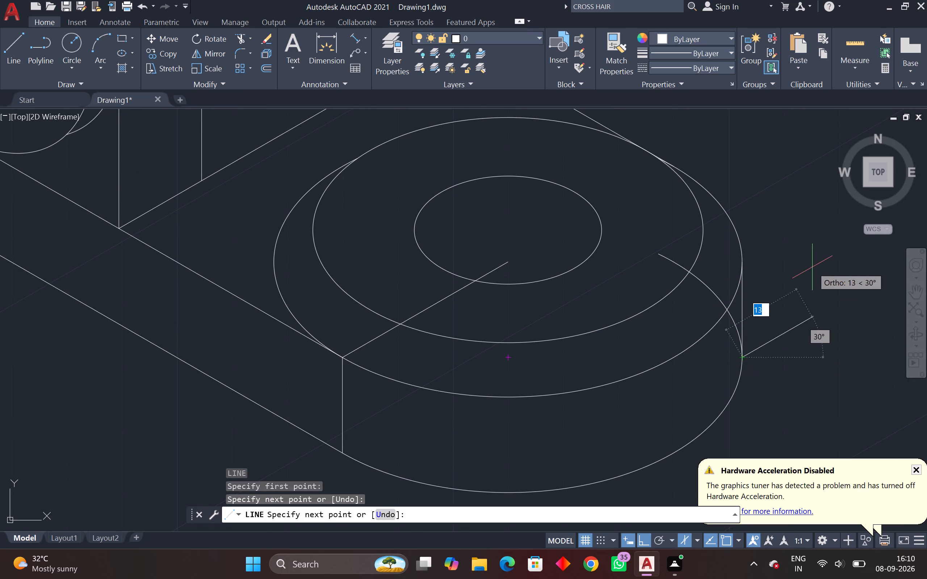
{"action": "key", "text": "Escape"}
{"action": "key", "text": "Escape"}
Trim away the lower arc's hidden rear portion above the vertical tangent line.
{"action": "key", "text": "t"}
{"action": "key", "text": "r"}
{"action": "key", "text": "space"}
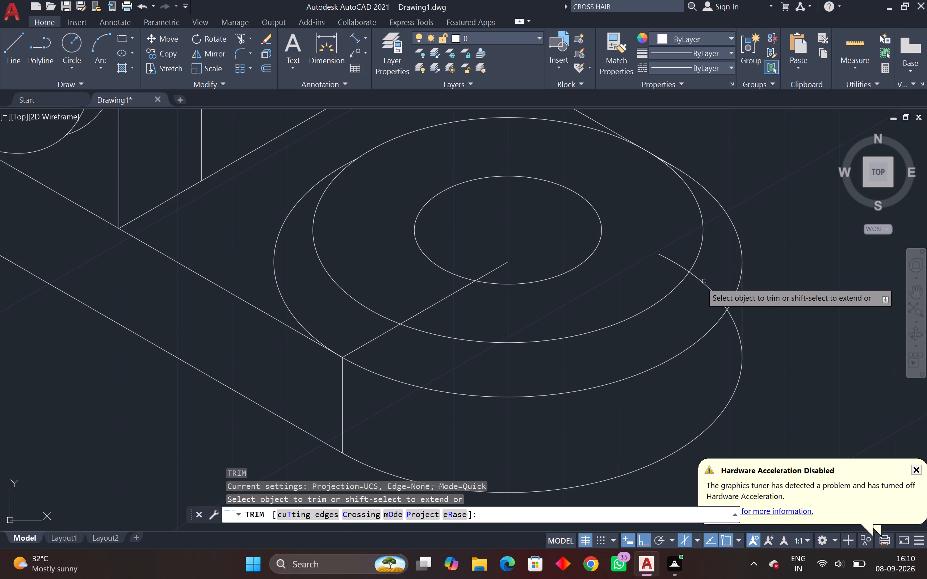
{"action": "left_click", "coordinate": [707, 286]}
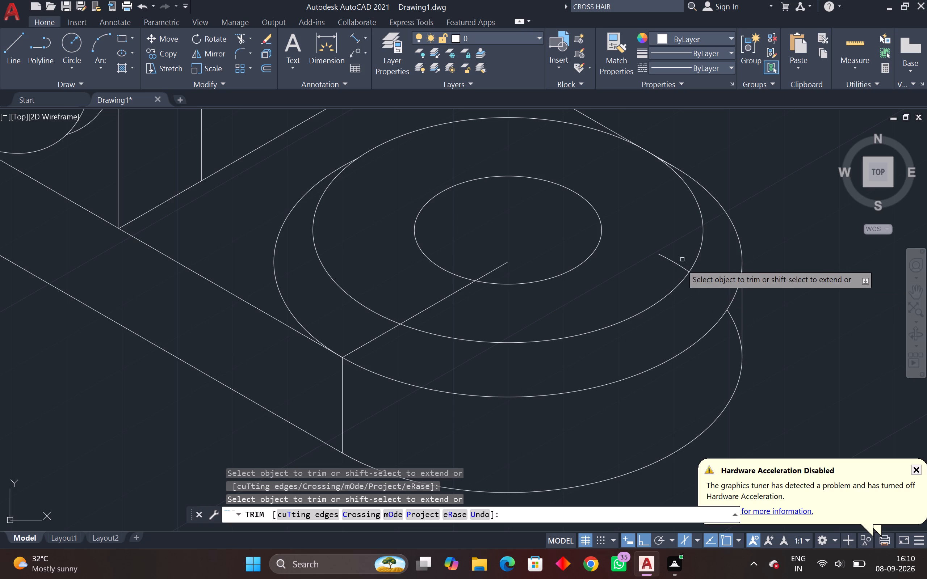
{"action": "left_click", "coordinate": [680, 266]}
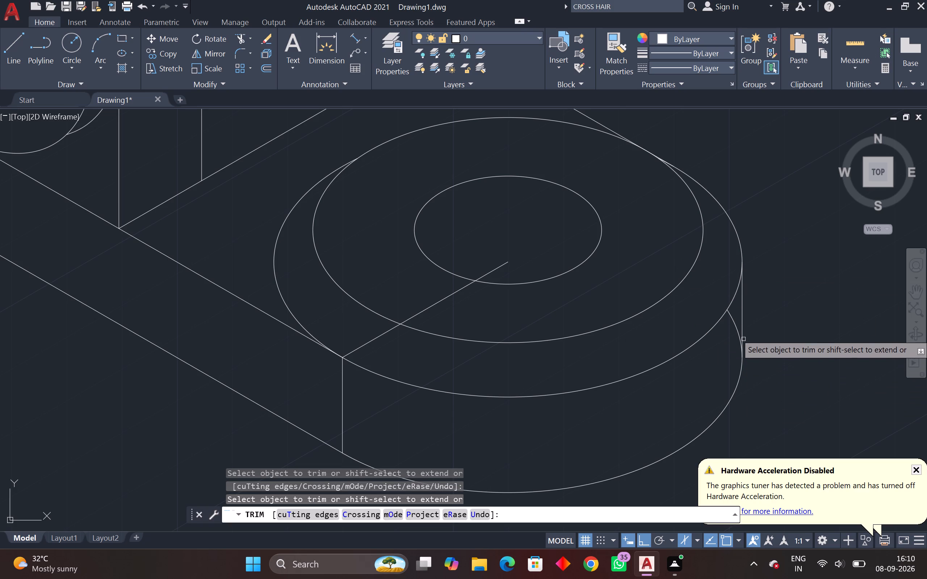
{"action": "left_click", "coordinate": [733, 326]}
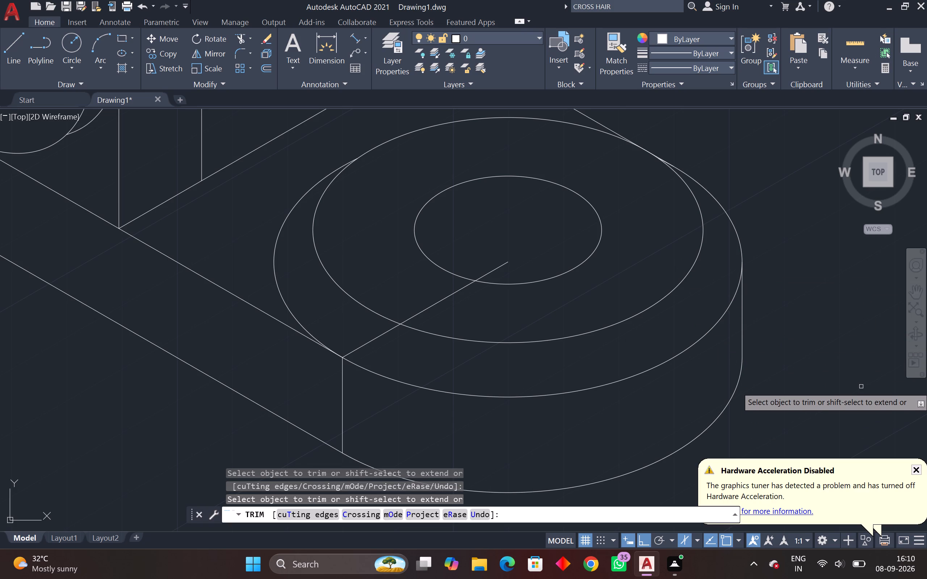
{"action": "key", "text": "Escape"}
{"action": "key", "text": "Escape"}
Trim away all segments of the line running from the base's front corner to the boss centre.
{"action": "scroll", "coordinate": [859, 387], "scroll_direction": "down", "scroll_amount": 1}
{"action": "middle_click_drag", "start_coordinate": [833, 392], "coordinate": [675, 394]}
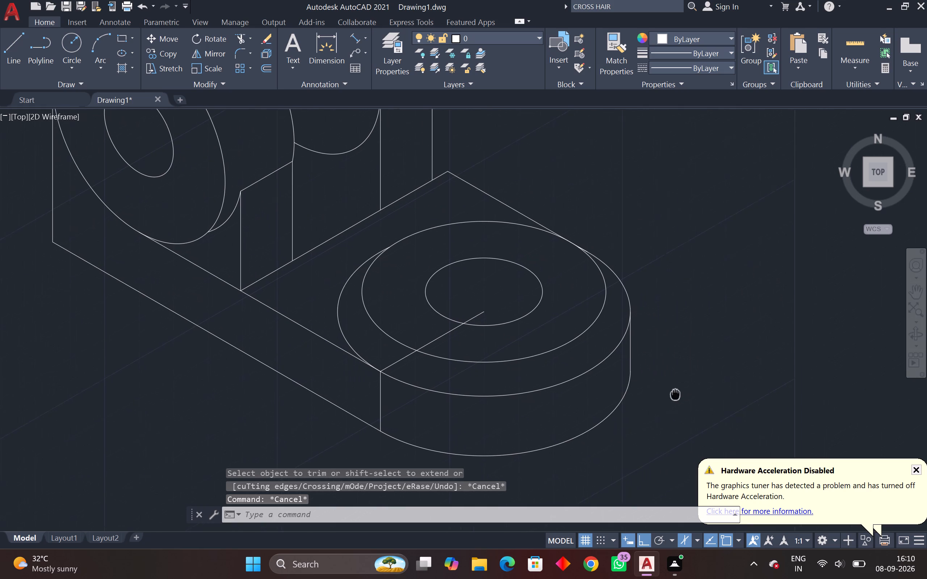
{"action": "middle_click_drag", "start_coordinate": [675, 394], "coordinate": [663, 392]}
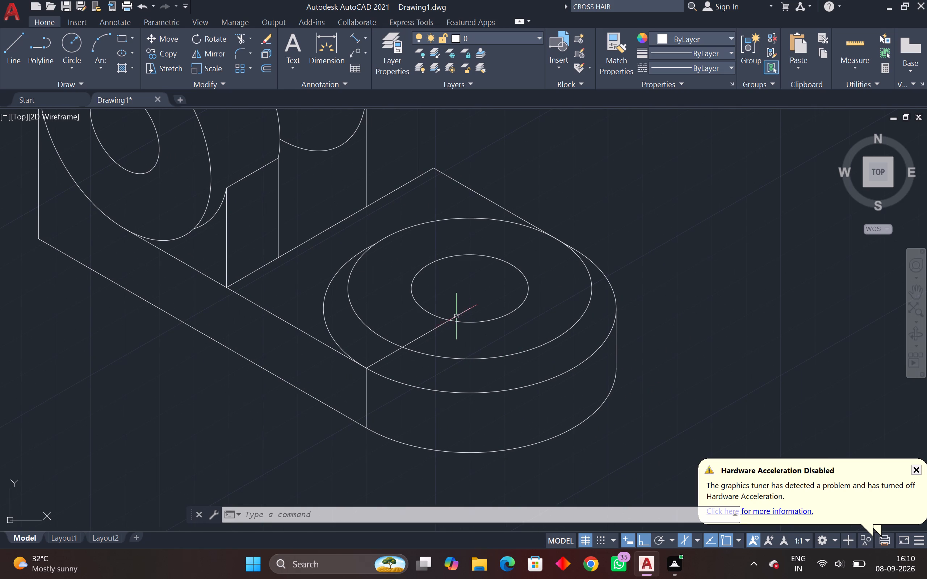
{"action": "key", "text": "space"}
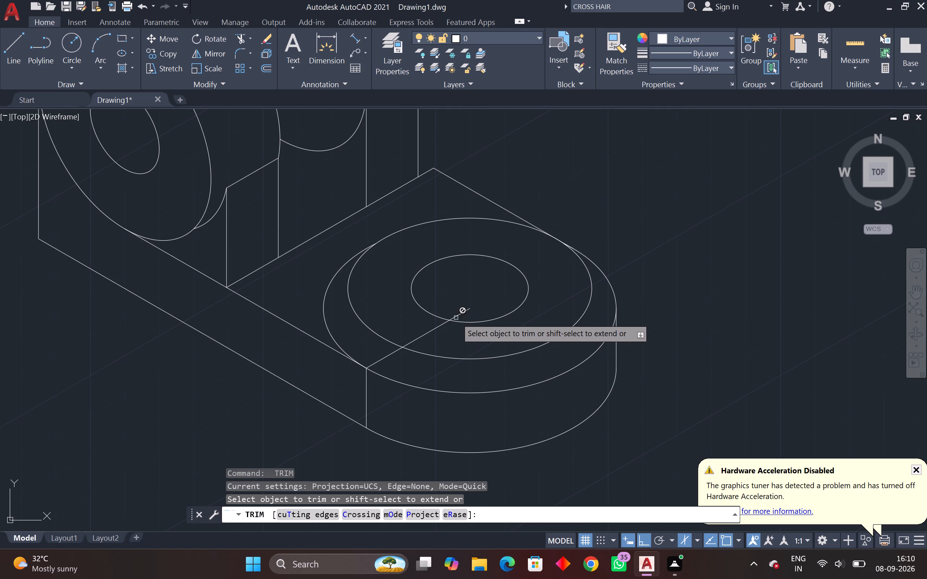
{"action": "left_click", "coordinate": [457, 315]}
{"action": "left_click", "coordinate": [434, 331]}
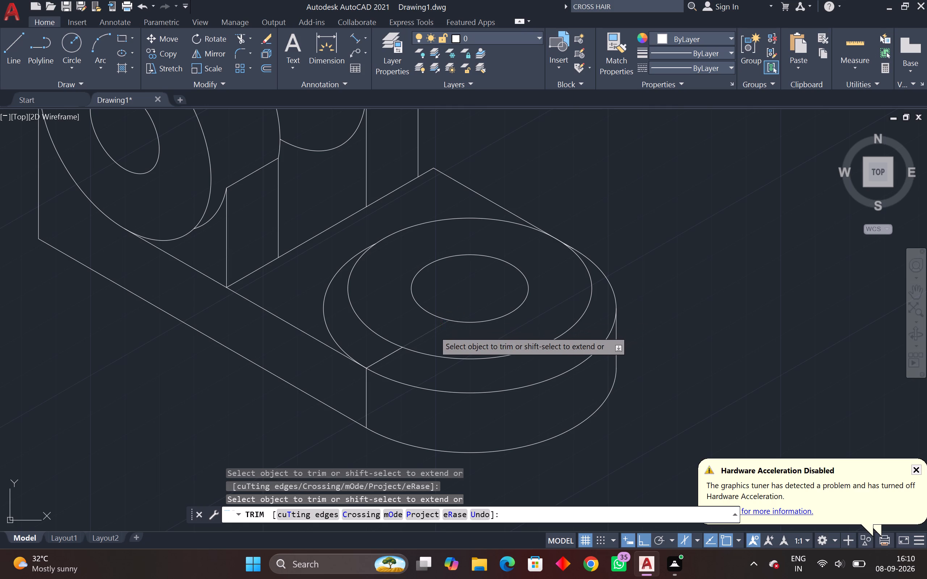
{"action": "left_click", "coordinate": [389, 354]}
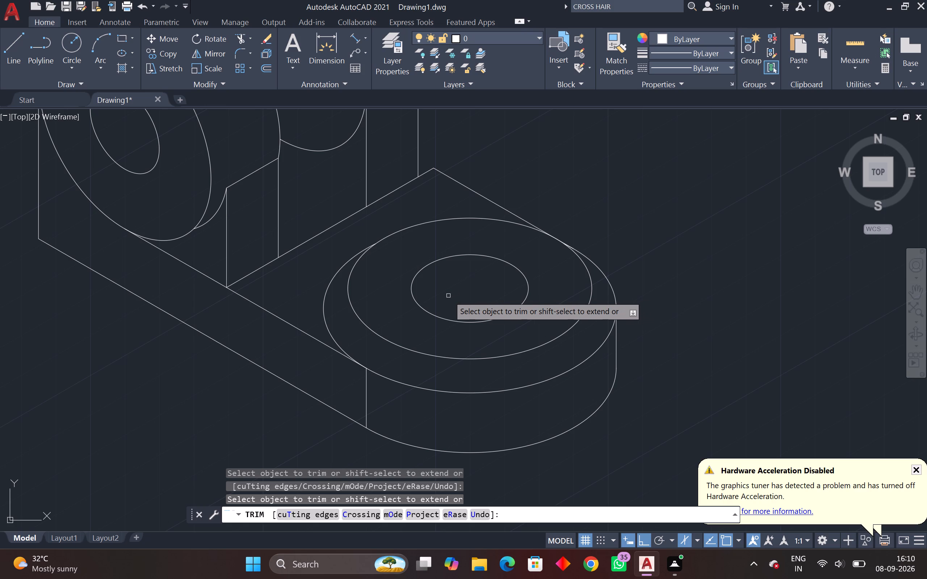
{"action": "scroll", "coordinate": [440, 246], "scroll_direction": "down", "scroll_amount": 2}
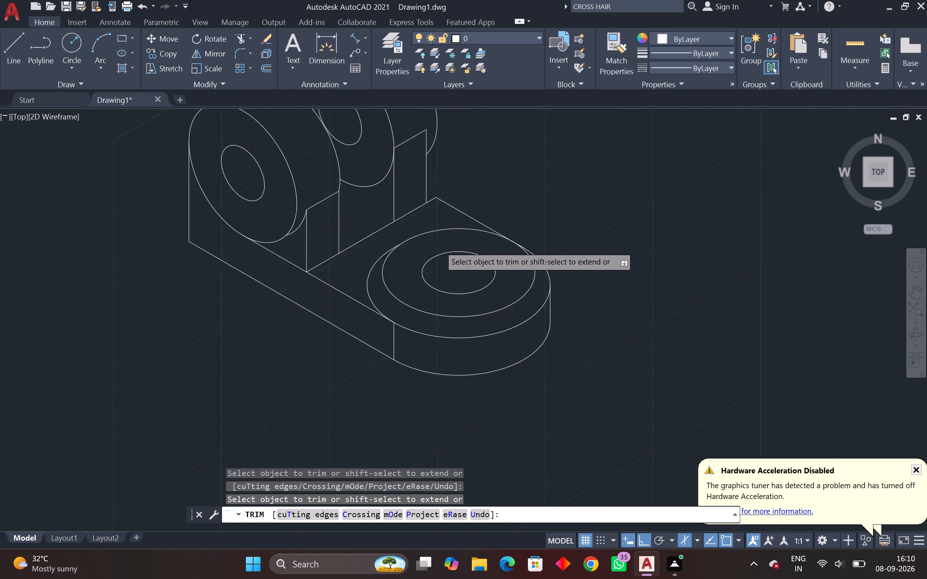
{"action": "middle_click_drag", "start_coordinate": [440, 247], "coordinate": [418, 305]}
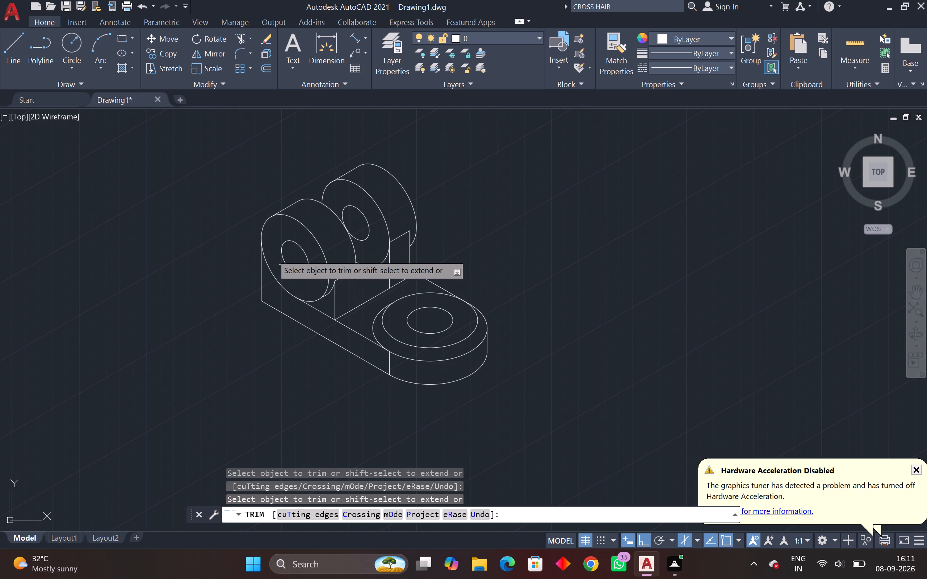
{"action": "key", "text": "Escape"}
{"action": "key", "text": "Escape"}
{"action": "key", "text": "Escape"}
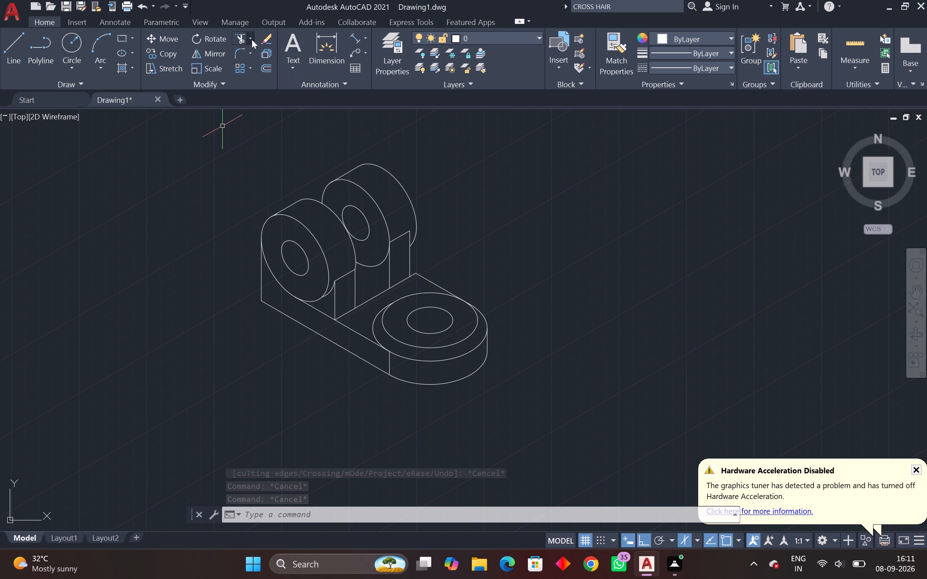
Fill the front support's holed front face with a Solid hatch in colour 147,149,152.
{"action": "left_click", "coordinate": [119, 67]}
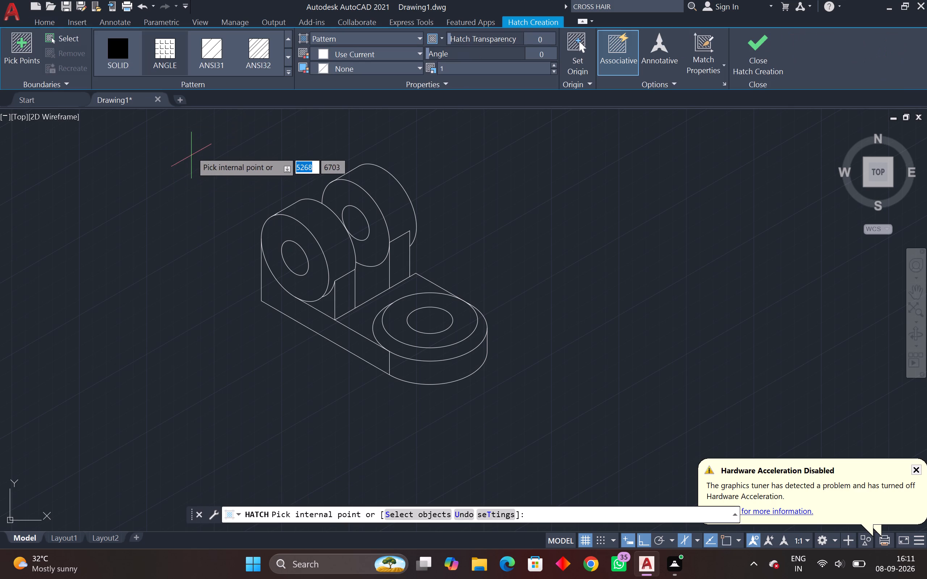
{"action": "left_click", "coordinate": [124, 55]}
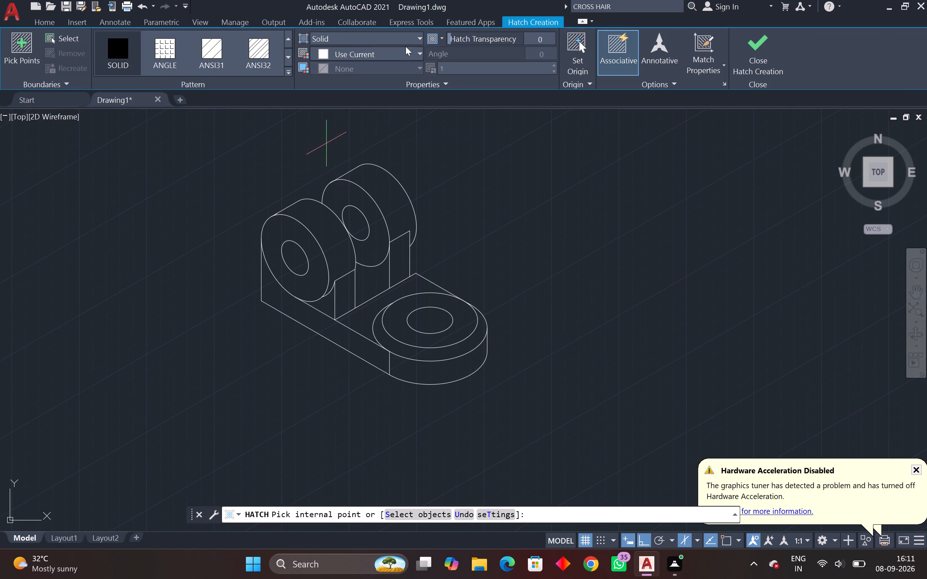
{"action": "left_click", "coordinate": [395, 57]}
{"action": "left_click", "coordinate": [319, 147]}
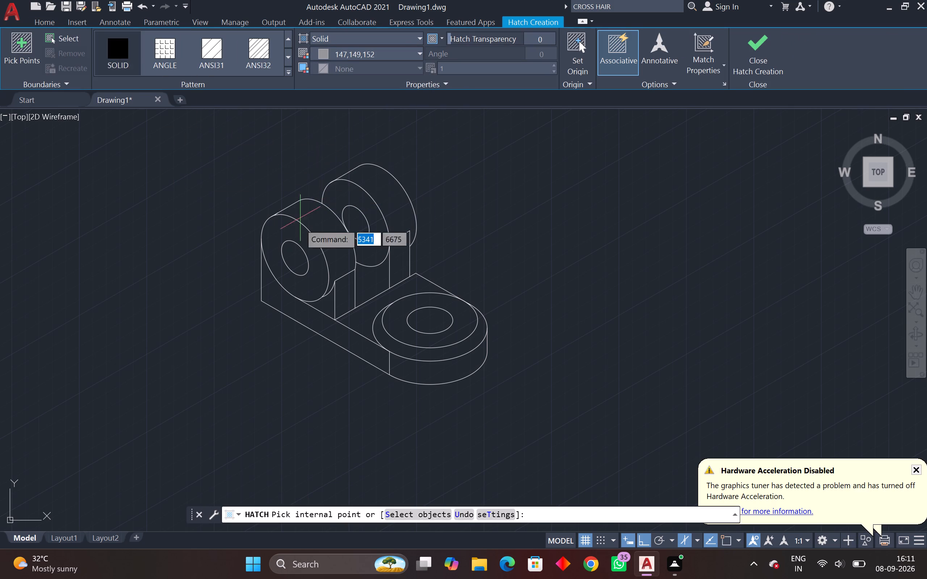
{"action": "left_click", "coordinate": [293, 234]}
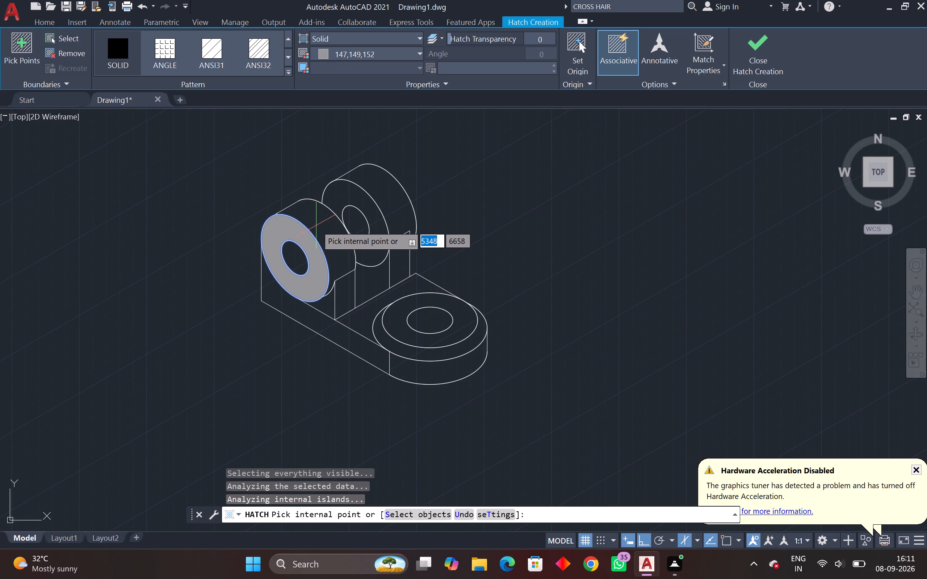
Add the rear support's curved rim and holed front face, plus both supports' narrow upright end faces, to the solid grey hatching.
{"action": "left_click", "coordinate": [316, 225]}
{"action": "left_click", "coordinate": [322, 228]}
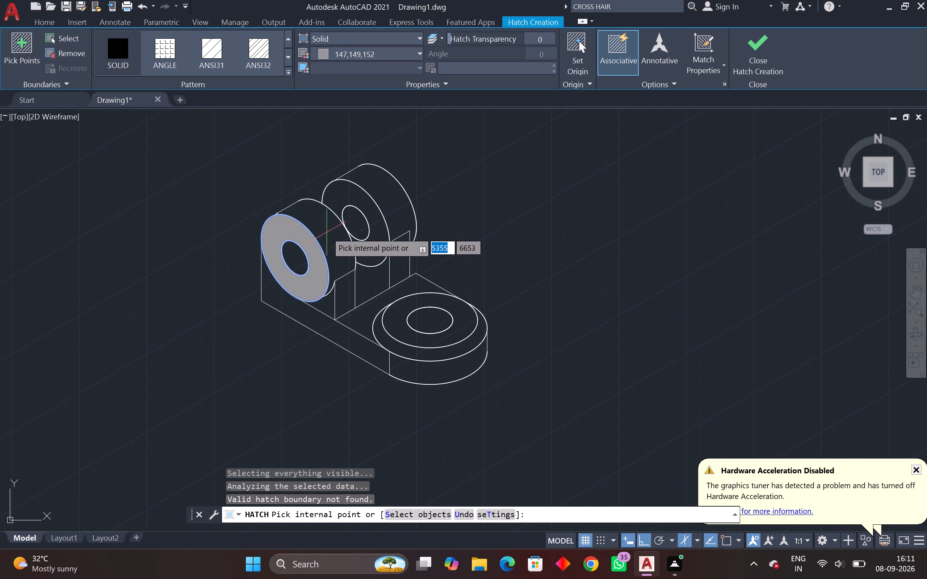
{"action": "left_click", "coordinate": [326, 232]}
{"action": "left_click", "coordinate": [382, 202]}
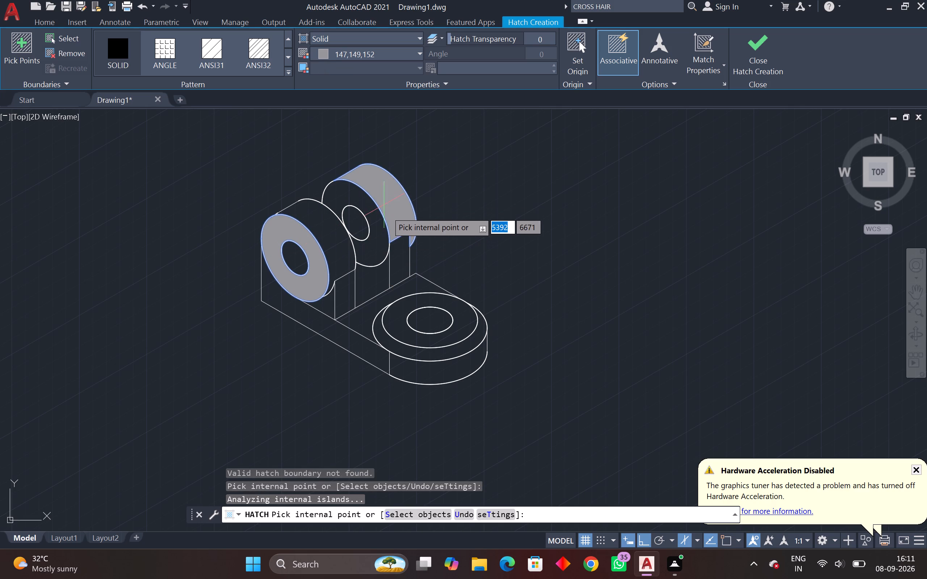
{"action": "left_click", "coordinate": [395, 247]}
{"action": "left_click", "coordinate": [343, 278]}
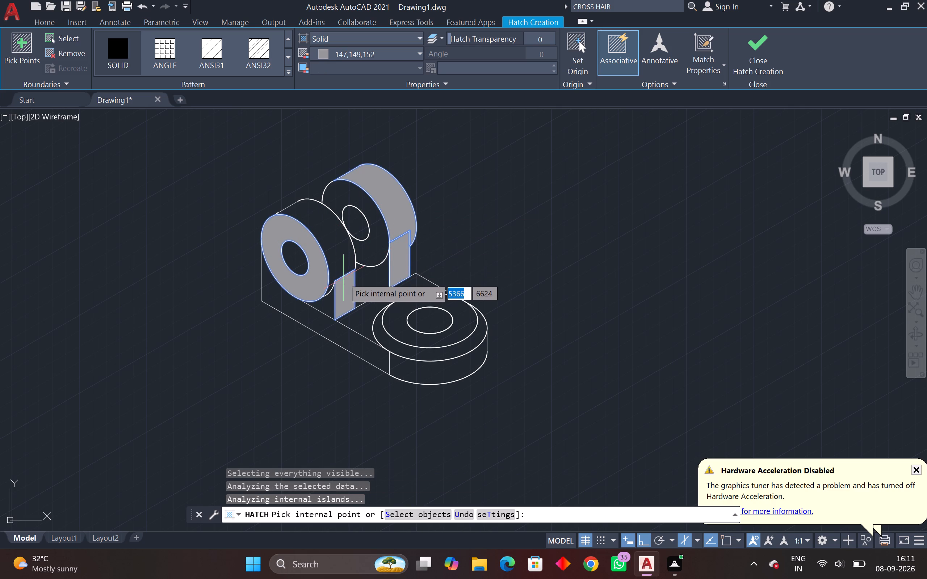
{"action": "left_click", "coordinate": [329, 262]}
{"action": "left_click", "coordinate": [329, 260]}
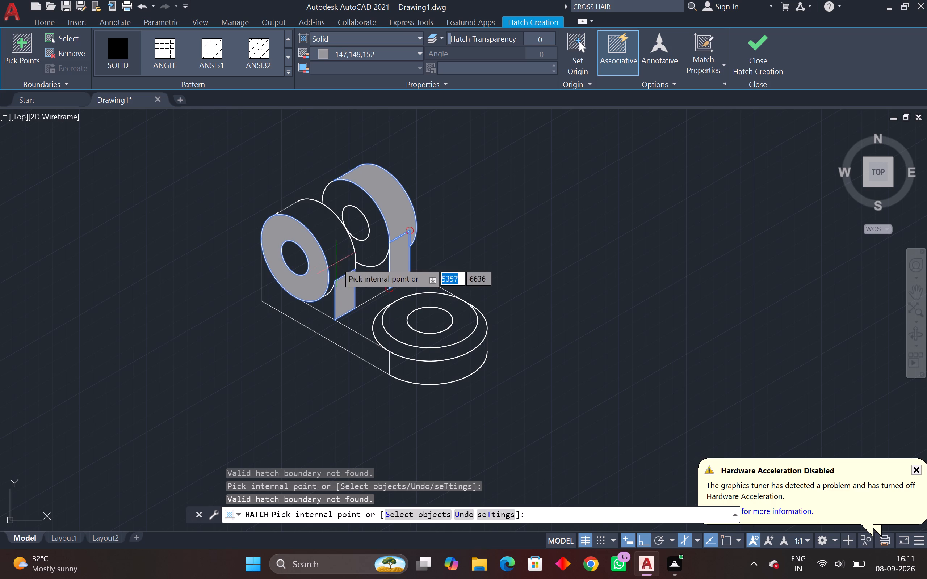
{"action": "left_click", "coordinate": [371, 252]}
{"action": "left_click", "coordinate": [341, 240]}
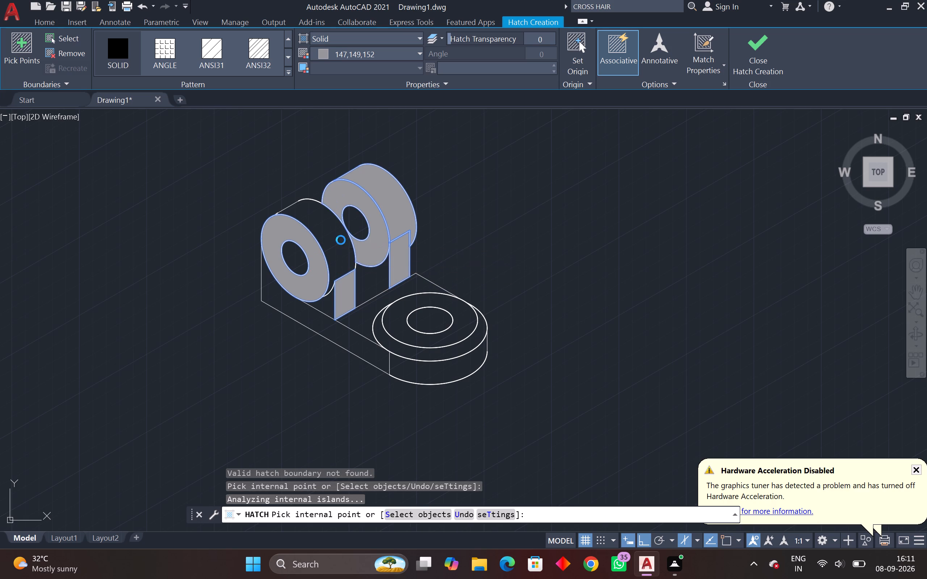
{"action": "key", "text": "Escape"}
{"action": "key", "text": "Escape"}
{"action": "key", "text": "Escape"}
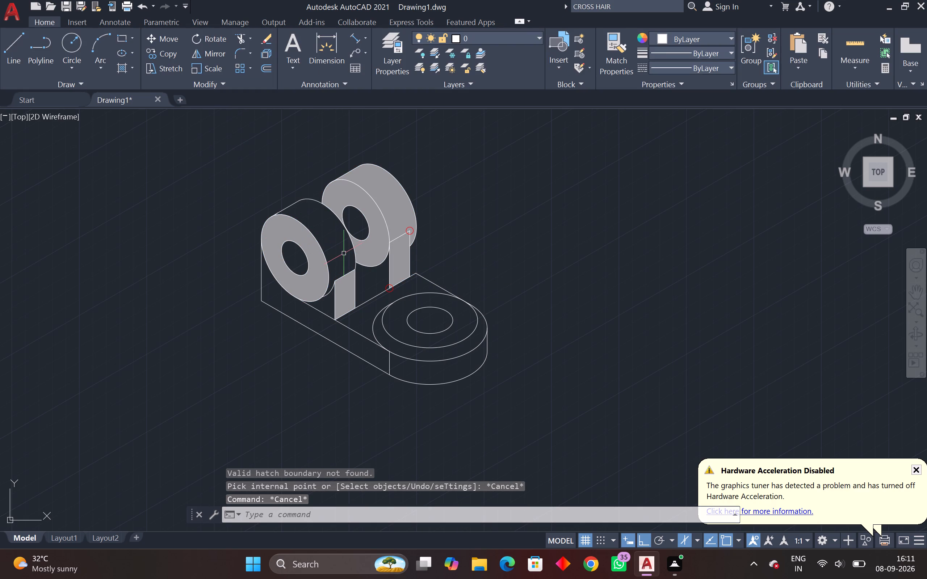
{"action": "key", "text": "Escape"}
{"action": "key", "text": "Escape"}
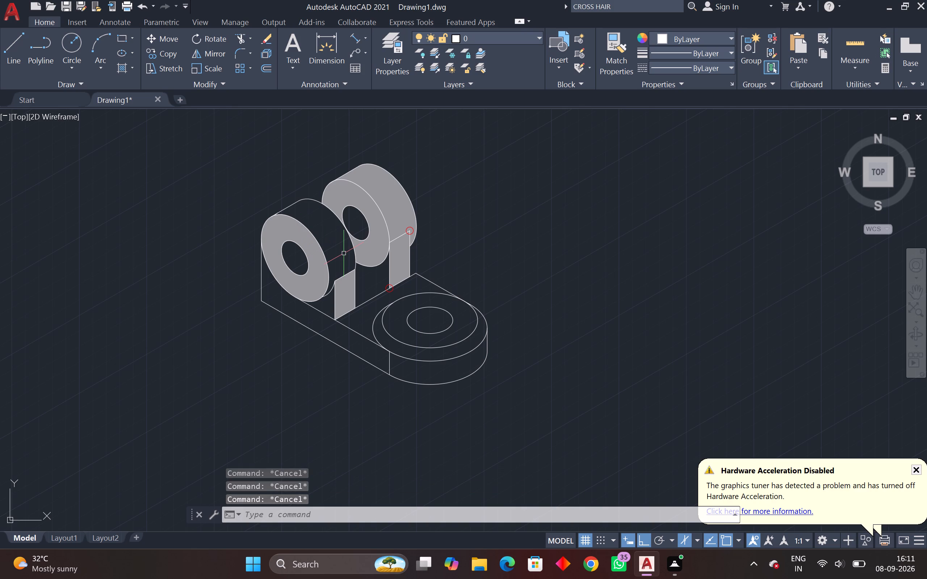
Hatch the front support's curved rim and the base's long front side and flat top with the same solid grey.
{"action": "key", "text": "space"}
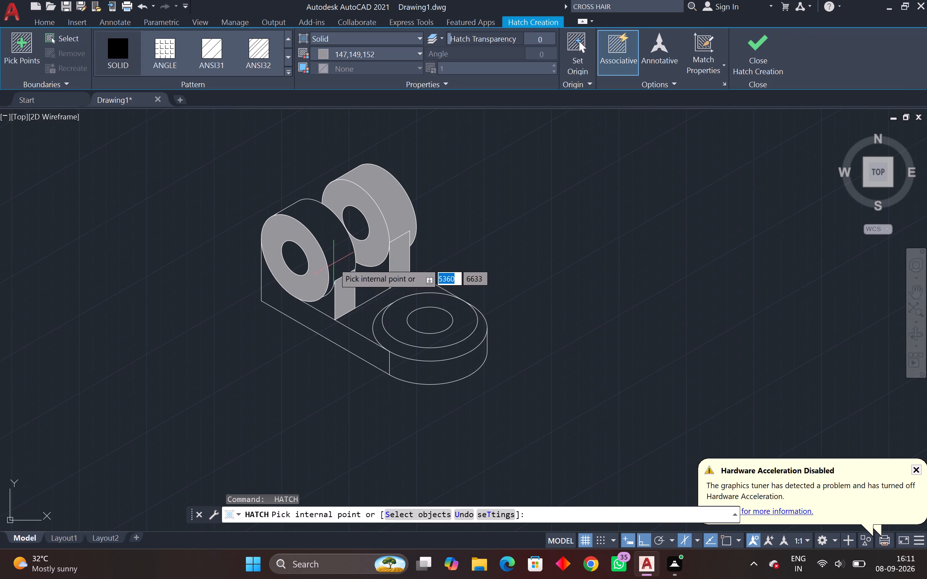
{"action": "left_click", "coordinate": [334, 263]}
{"action": "left_click", "coordinate": [321, 245]}
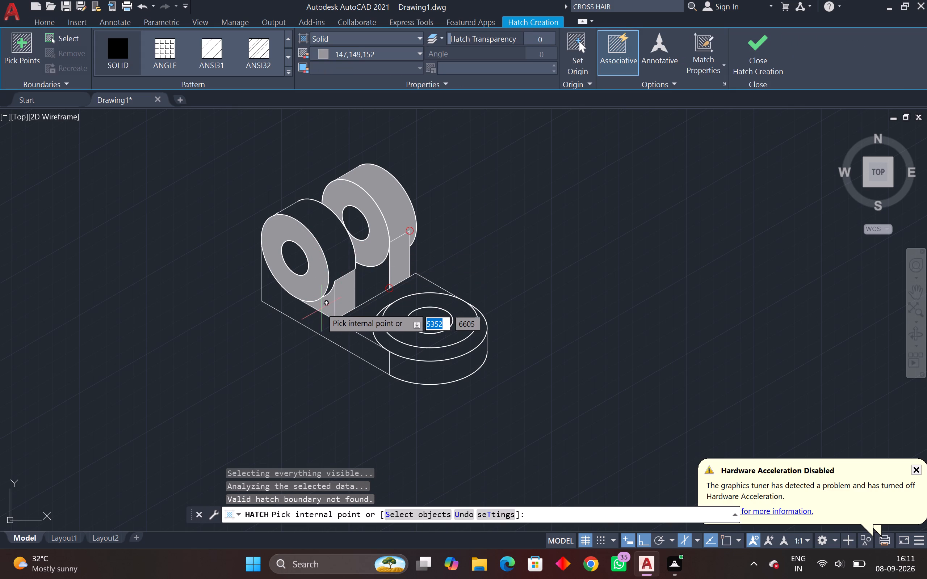
{"action": "left_click", "coordinate": [325, 312]}
{"action": "left_click", "coordinate": [313, 315]}
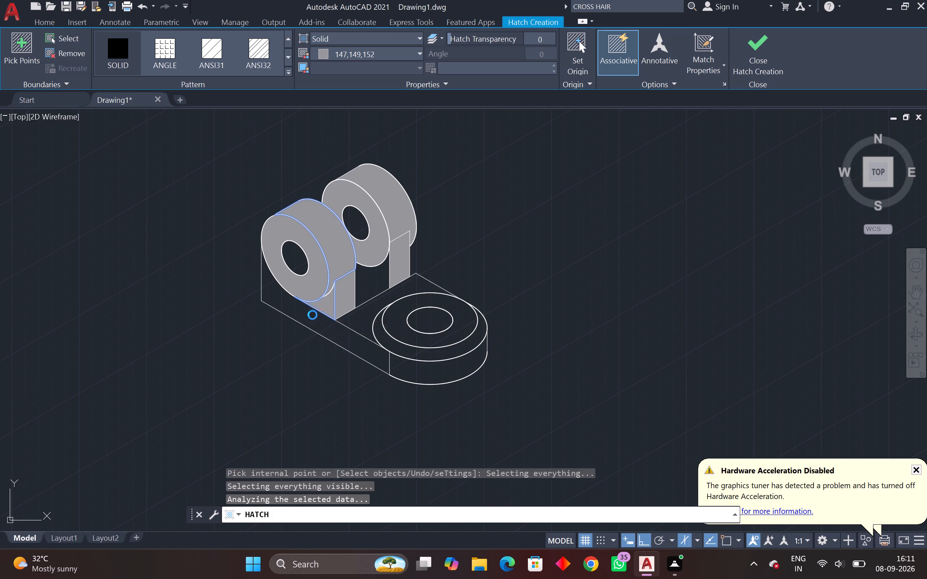
{"action": "left_click", "coordinate": [369, 309]}
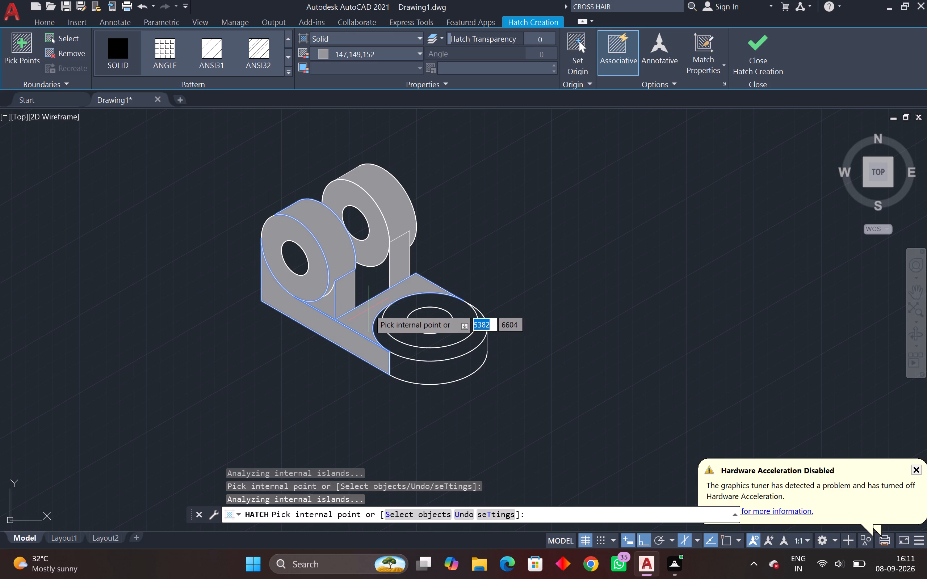
Hatch the ring around the boss, the boss's holed top face and the curved side of the base's rounded end in solid grey.
{"action": "left_click", "coordinate": [383, 339]}
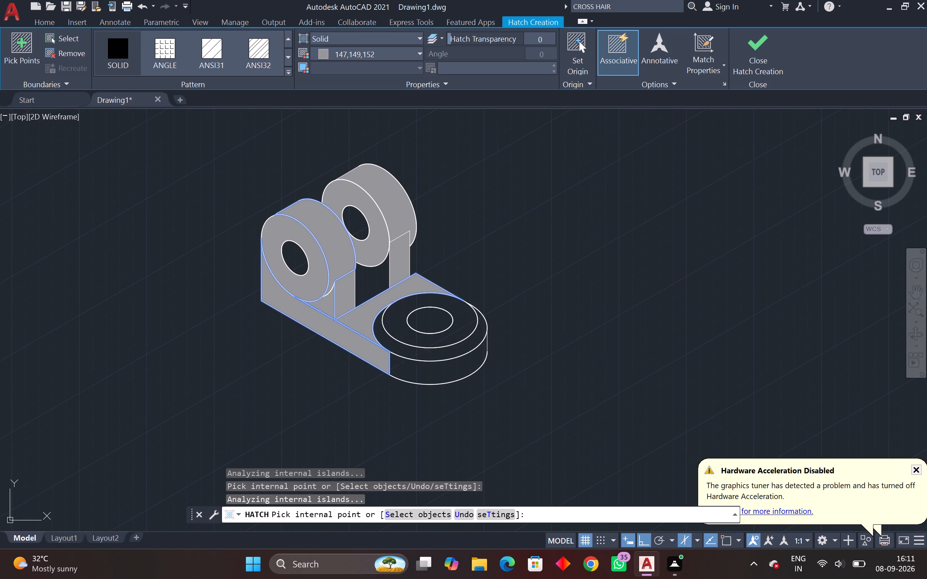
{"action": "left_click", "coordinate": [401, 331]}
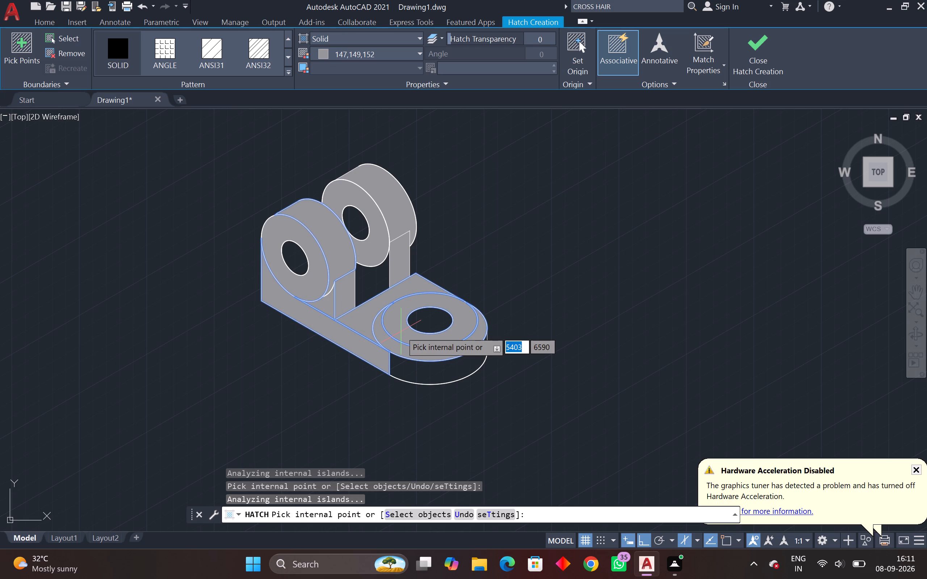
{"action": "left_click", "coordinate": [426, 371]}
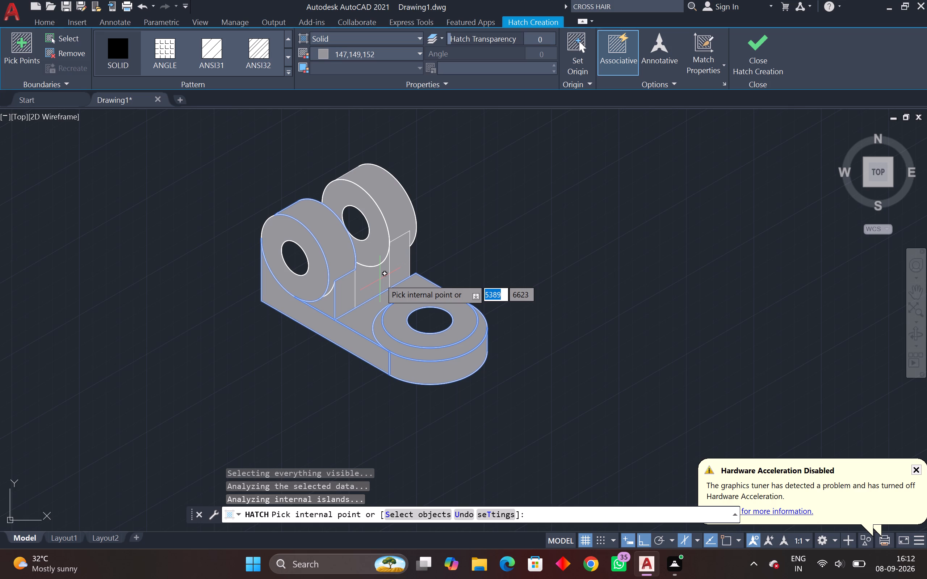
{"action": "key", "text": "Escape"}
{"action": "key", "text": "Escape"}
{"action": "key", "text": "Escape"}
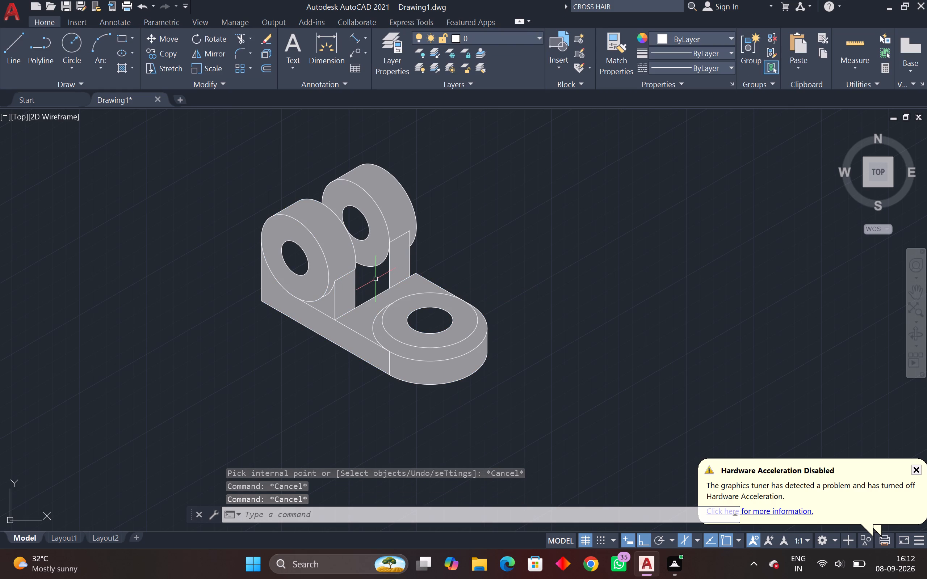
Draw a 150° isometric line from the lower front corner of the rear support's end face to beyond the front support.
{"action": "type", "text": "L"}
{"action": "key", "text": "space"}
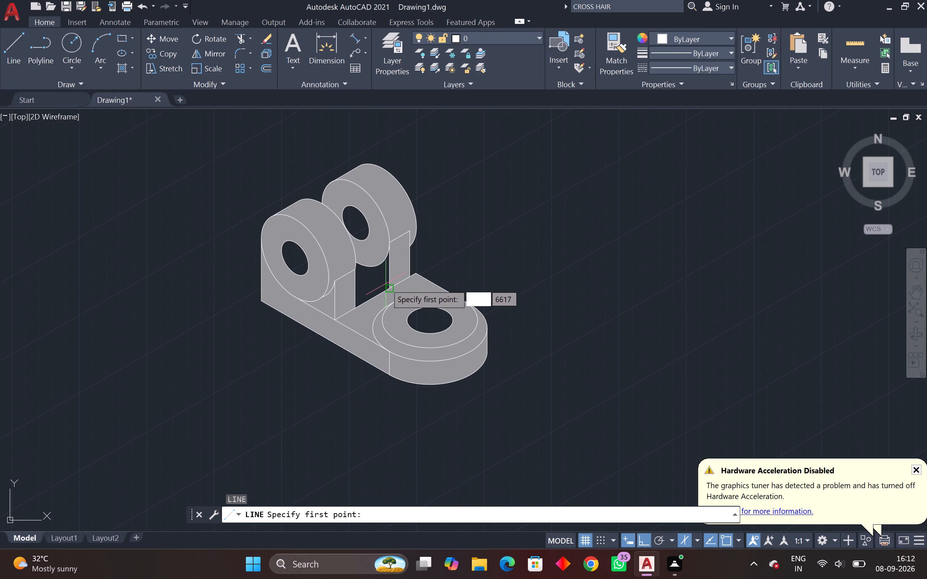
{"action": "left_click", "coordinate": [387, 287]}
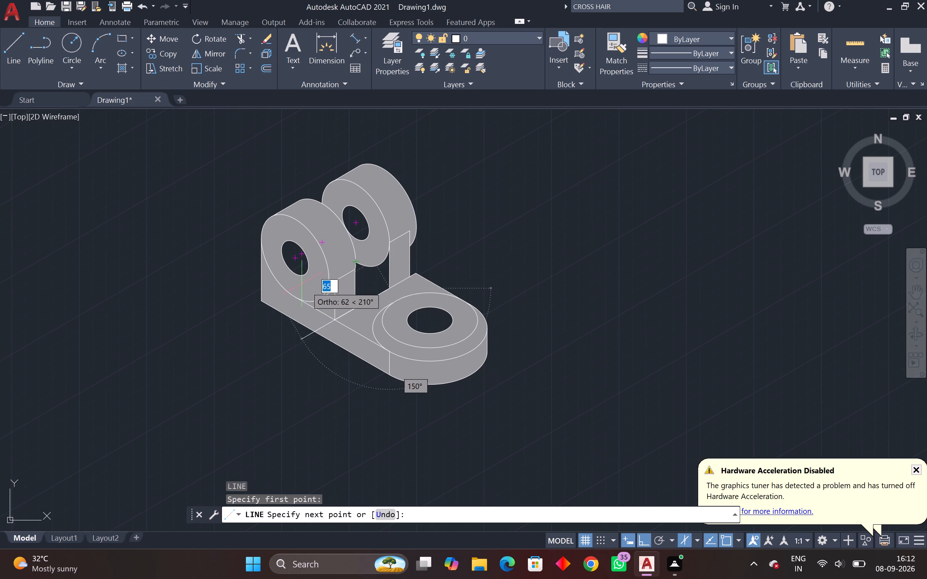
{"action": "key", "text": "F5"}
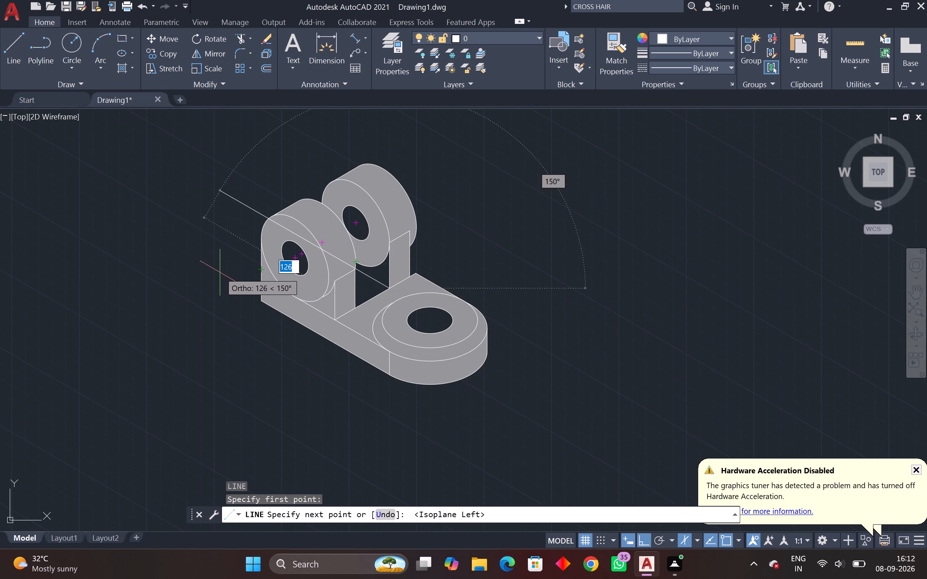
{"action": "left_click", "coordinate": [244, 282]}
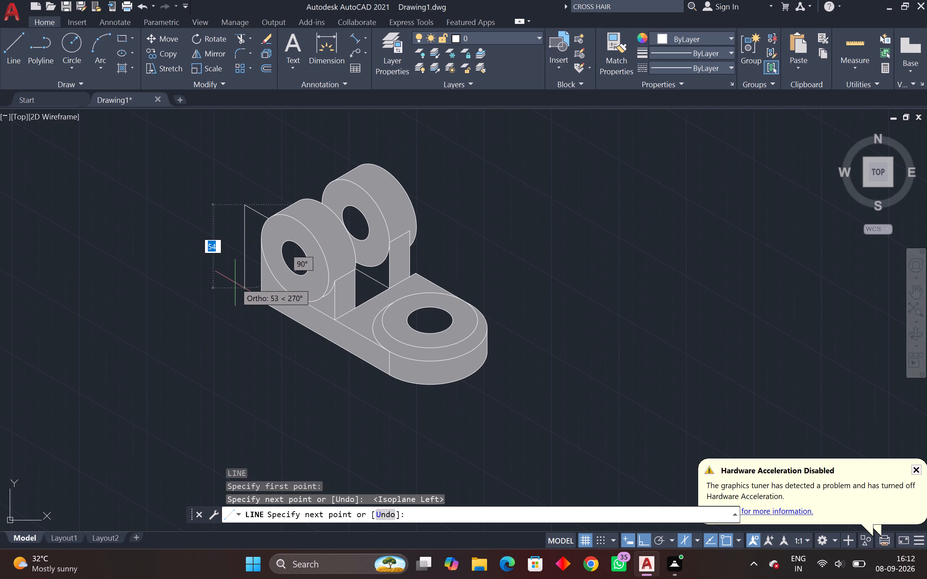
{"action": "key", "text": "Escape"}
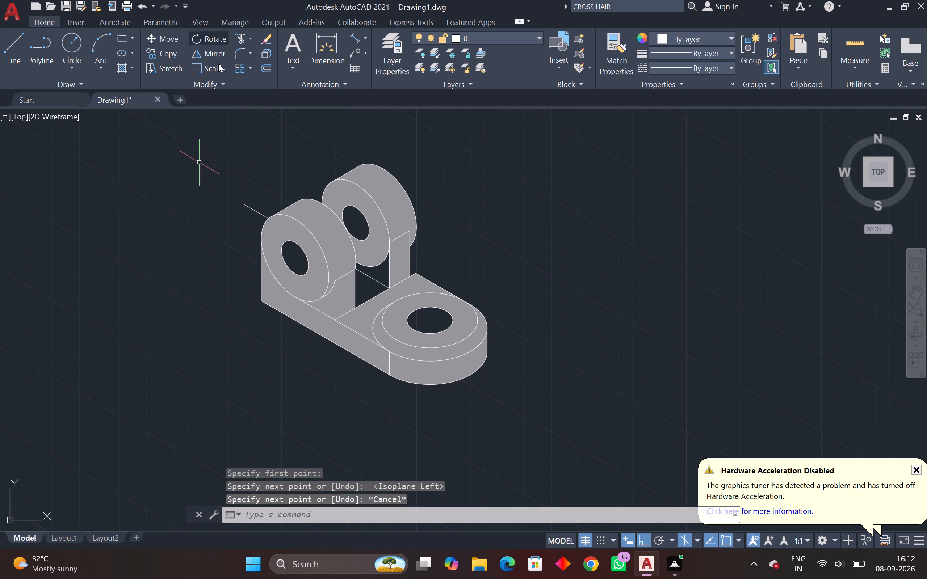
Trim the new line's portions outside and across the front support, keeping only the segment in the gap between the supports.
{"action": "left_click", "coordinate": [238, 37]}
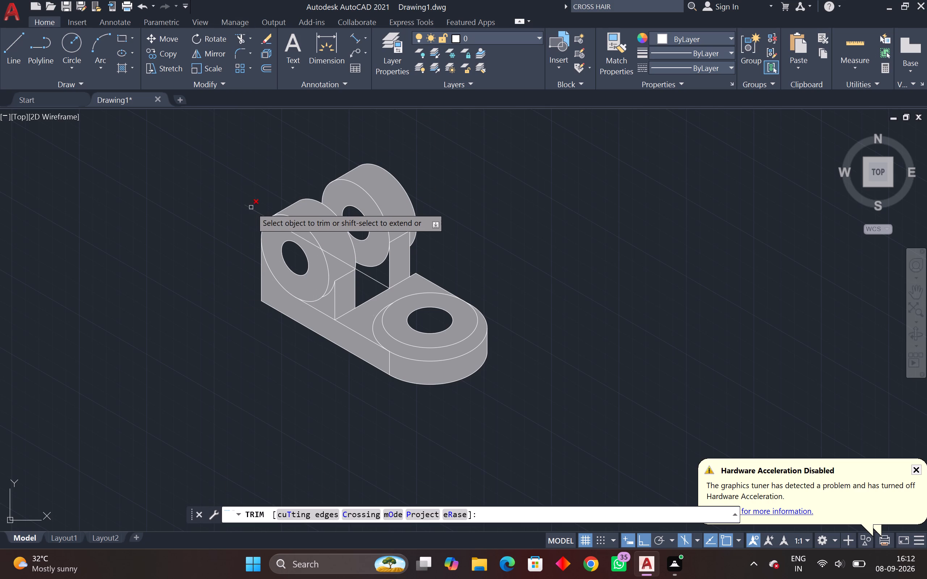
{"action": "left_click", "coordinate": [251, 207]}
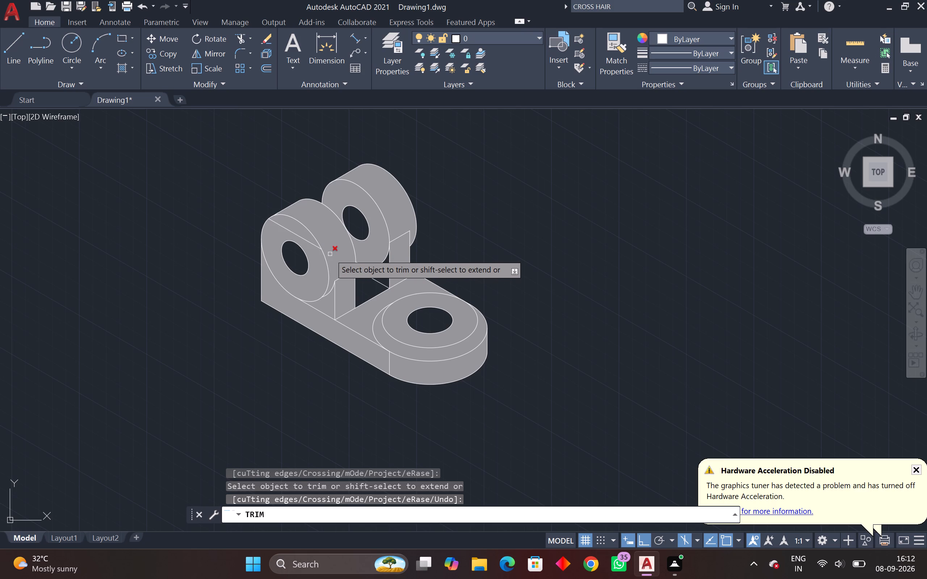
{"action": "left_click", "coordinate": [330, 254]}
{"action": "left_click", "coordinate": [306, 241]}
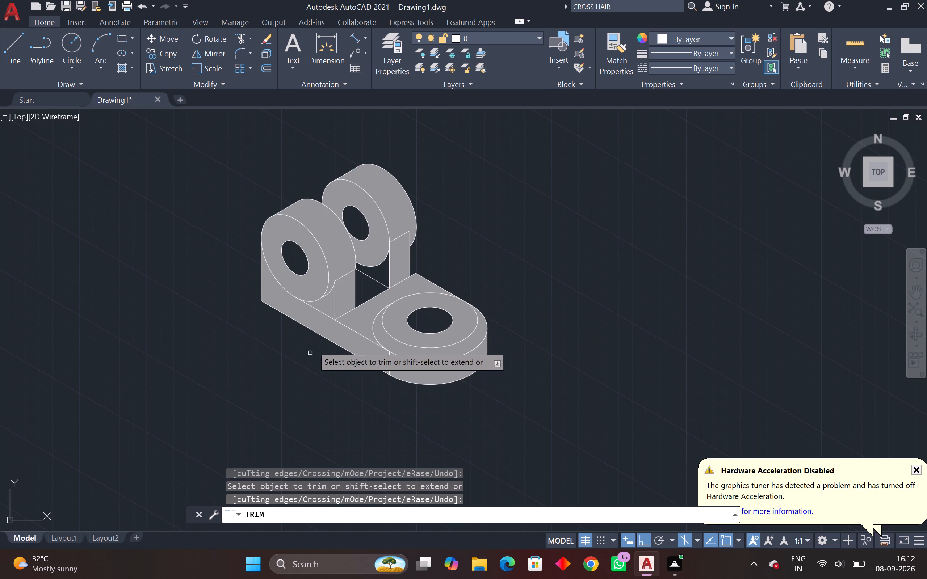
{"action": "left_click", "coordinate": [383, 278]}
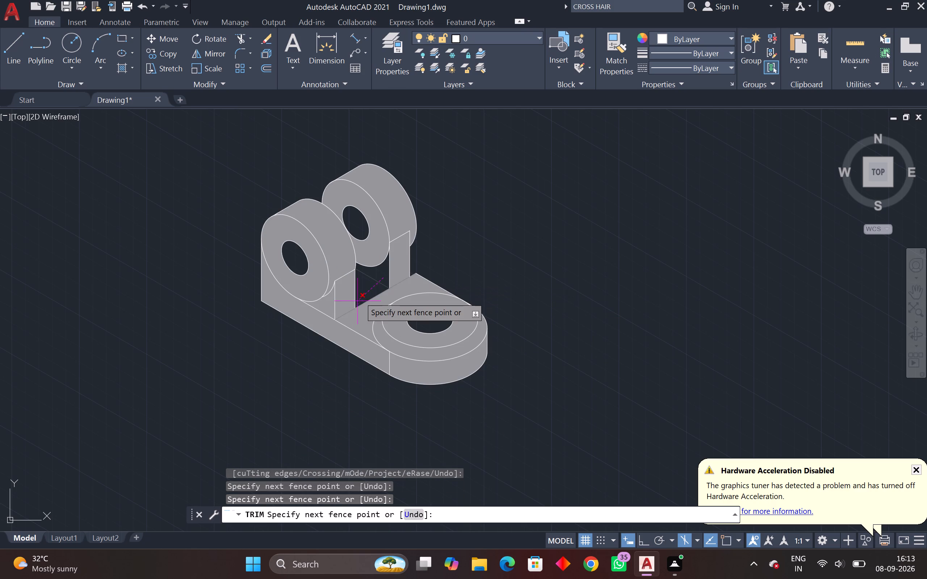
{"action": "key", "text": "Escape"}
{"action": "key", "text": "Escape"}
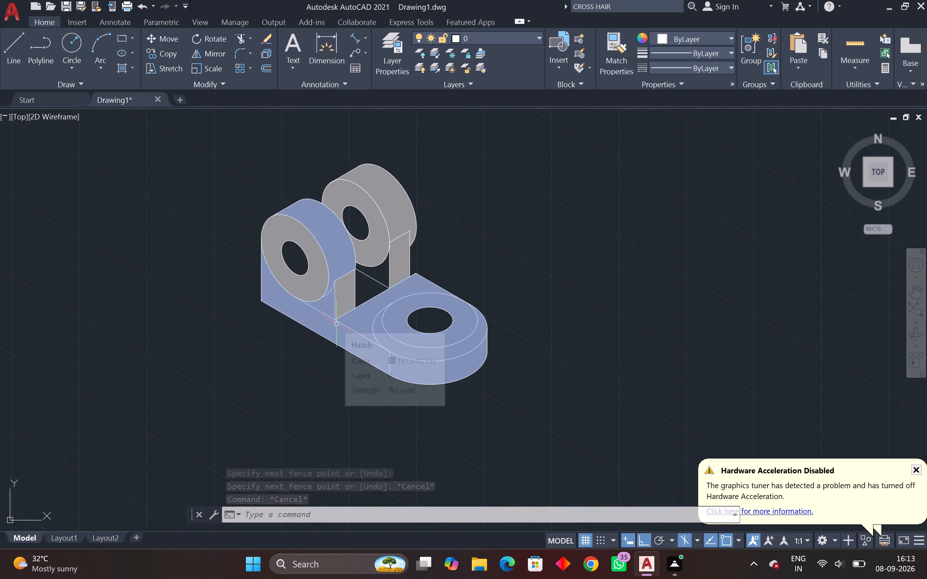
{"action": "key", "text": "Escape"}
{"action": "key", "text": "Escape"}
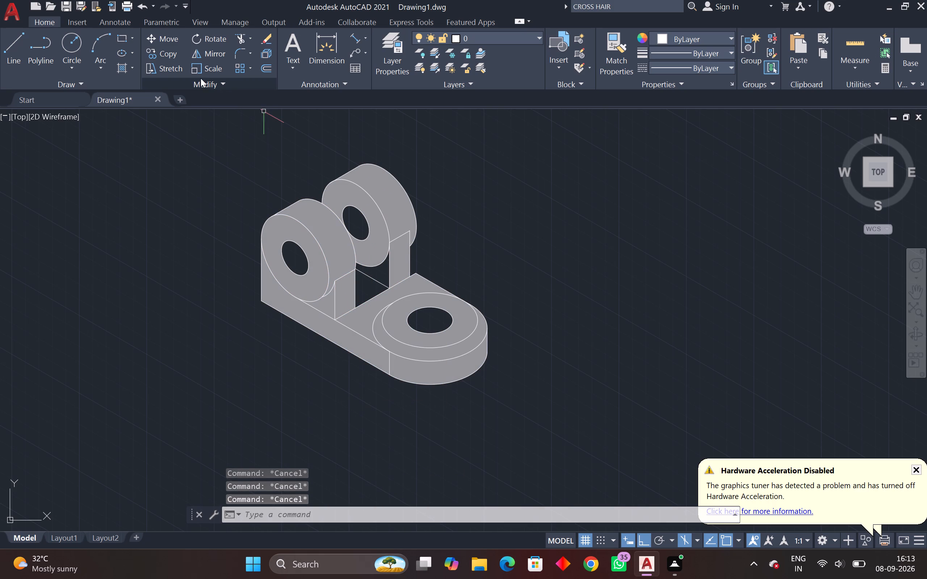
Fill the two areas above and below the line in the gap between the supports with the solid grey hatch.
{"action": "left_click", "coordinate": [119, 66]}
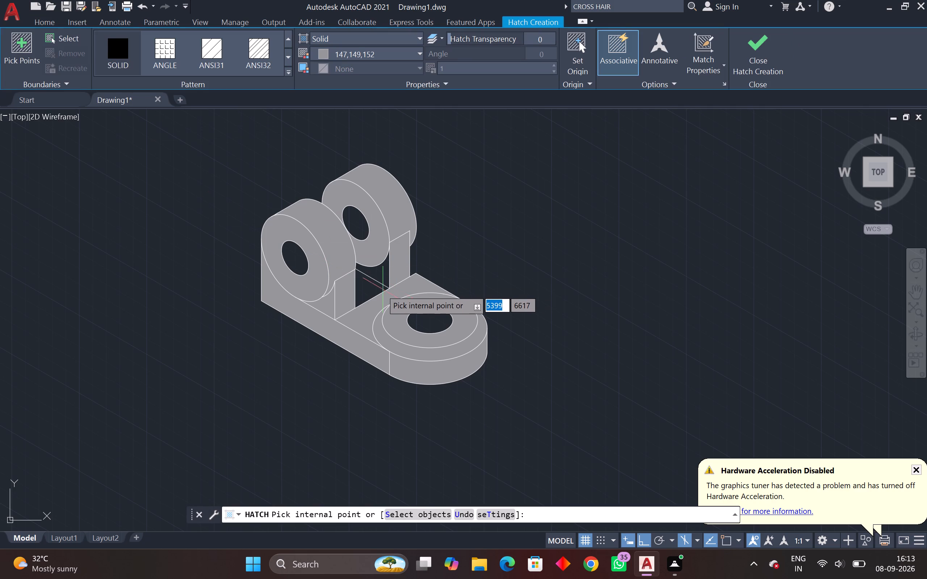
{"action": "left_click", "coordinate": [375, 284]}
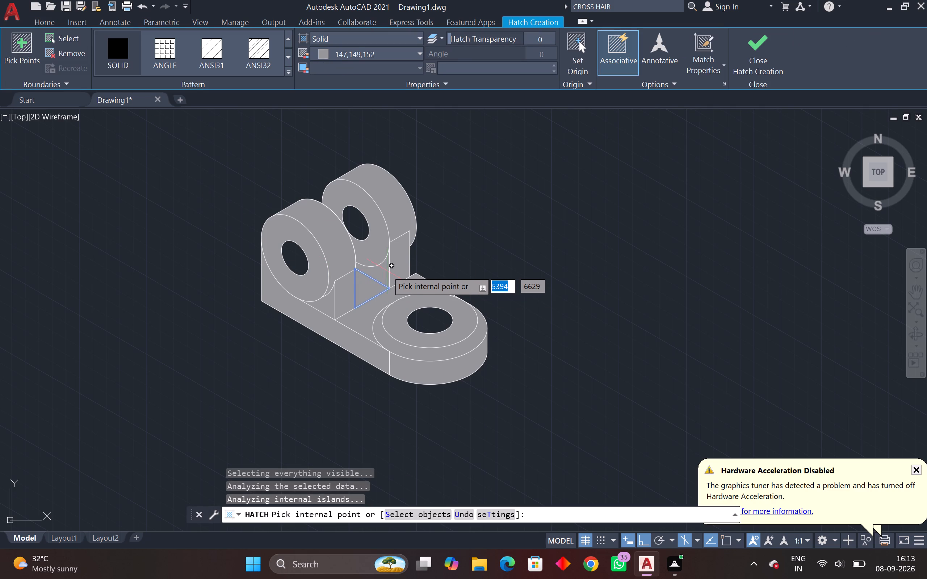
{"action": "left_click", "coordinate": [379, 270]}
{"action": "key", "text": "Escape"}
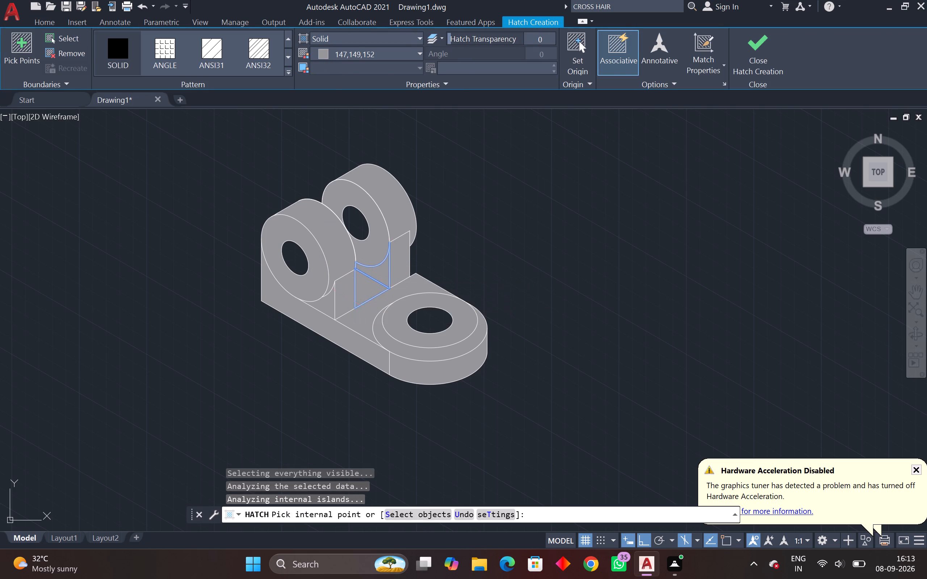
{"action": "key", "text": "Escape"}
{"action": "key", "text": "Escape"}
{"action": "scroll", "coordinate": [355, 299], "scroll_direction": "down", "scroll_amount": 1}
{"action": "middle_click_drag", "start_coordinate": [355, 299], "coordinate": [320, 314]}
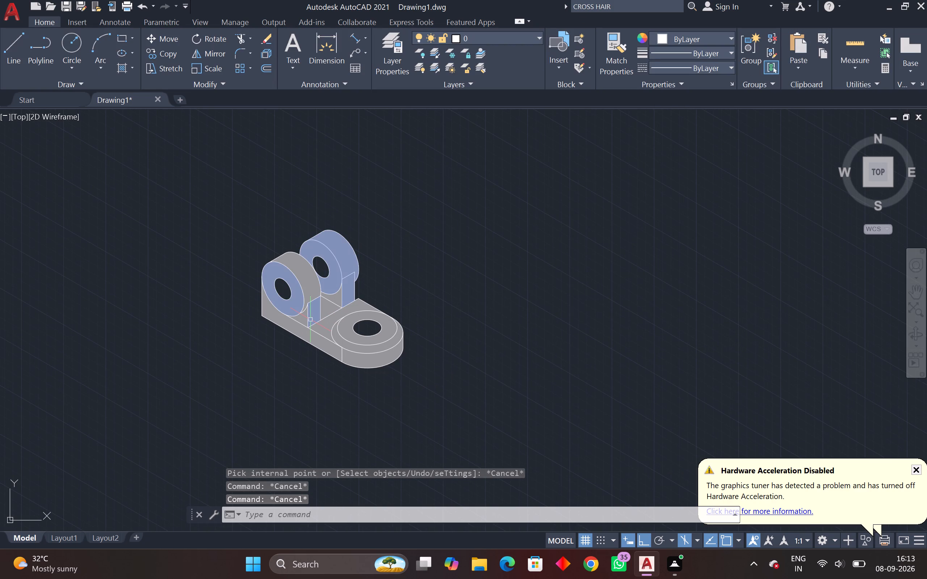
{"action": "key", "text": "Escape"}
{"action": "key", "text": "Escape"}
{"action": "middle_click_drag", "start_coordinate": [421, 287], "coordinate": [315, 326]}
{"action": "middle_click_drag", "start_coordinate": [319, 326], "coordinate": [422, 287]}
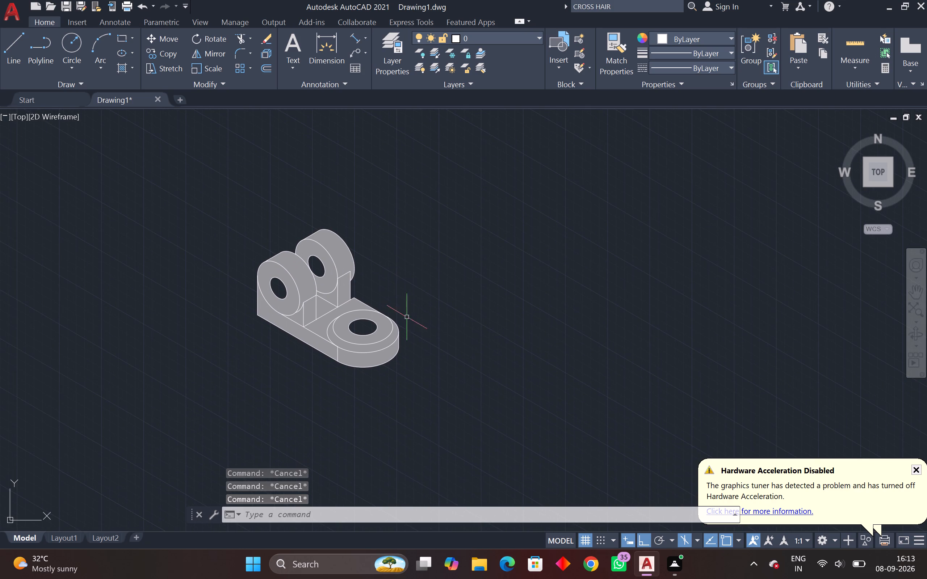
Examine the shaded drawing from the south-west isometric view, from the top view and at closer range.
{"action": "middle_click_drag", "start_coordinate": [407, 317], "coordinate": [447, 269]}
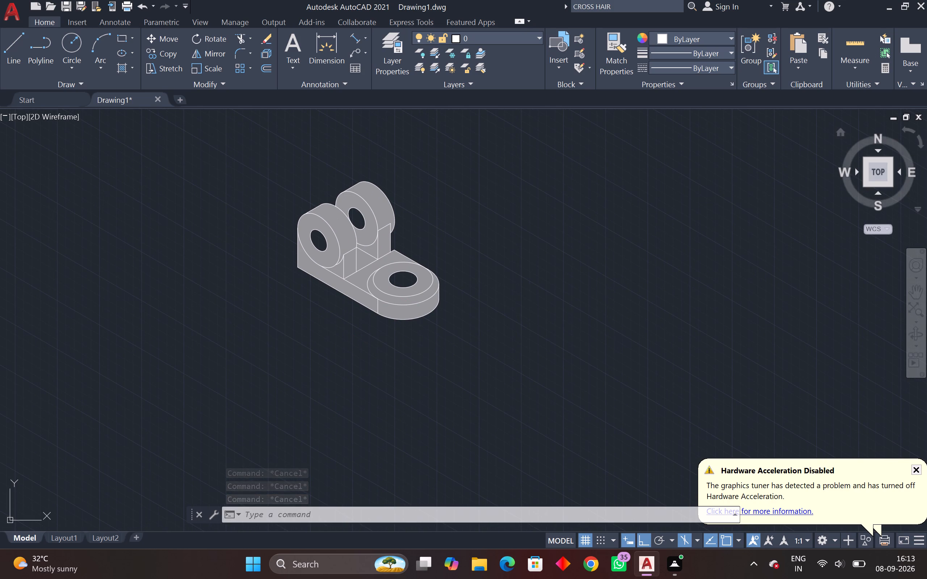
{"action": "left_click", "coordinate": [865, 187]}
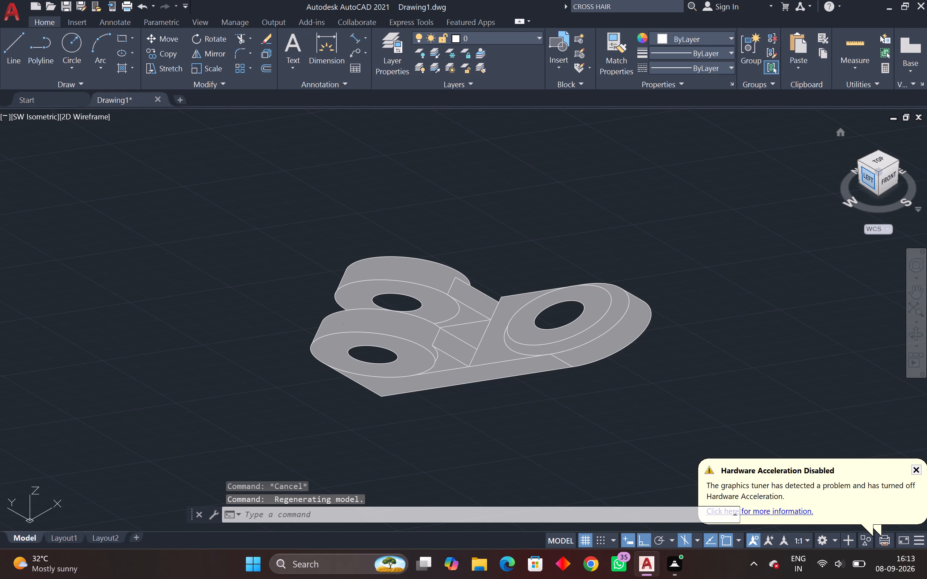
{"action": "left_click", "coordinate": [882, 162]}
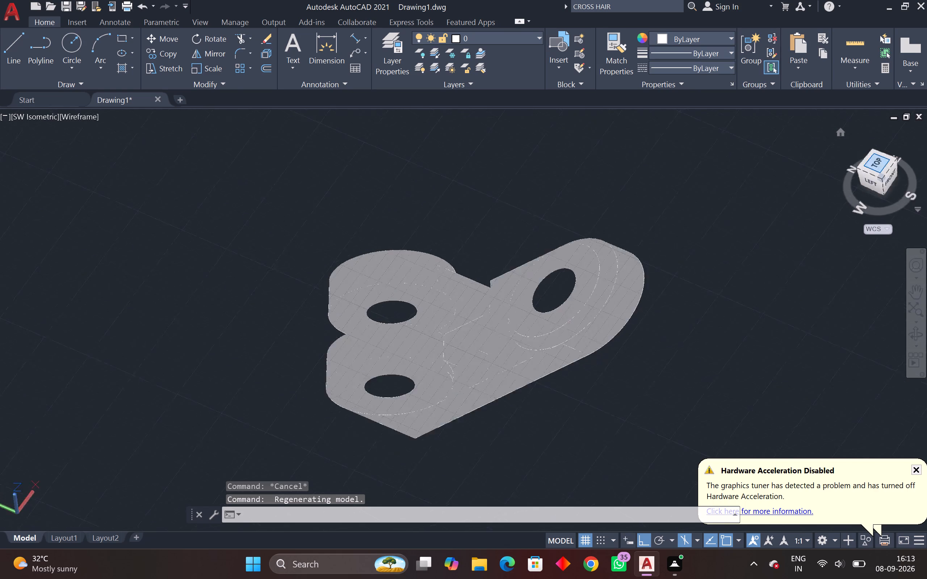
{"action": "left_click", "coordinate": [922, 138]}
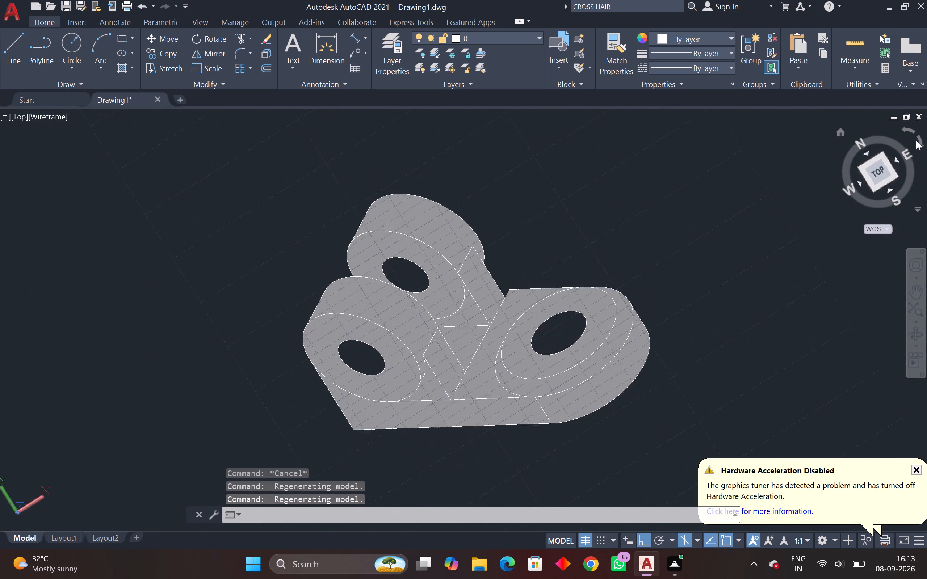
{"action": "scroll", "coordinate": [626, 249], "scroll_direction": "down", "scroll_amount": 1}
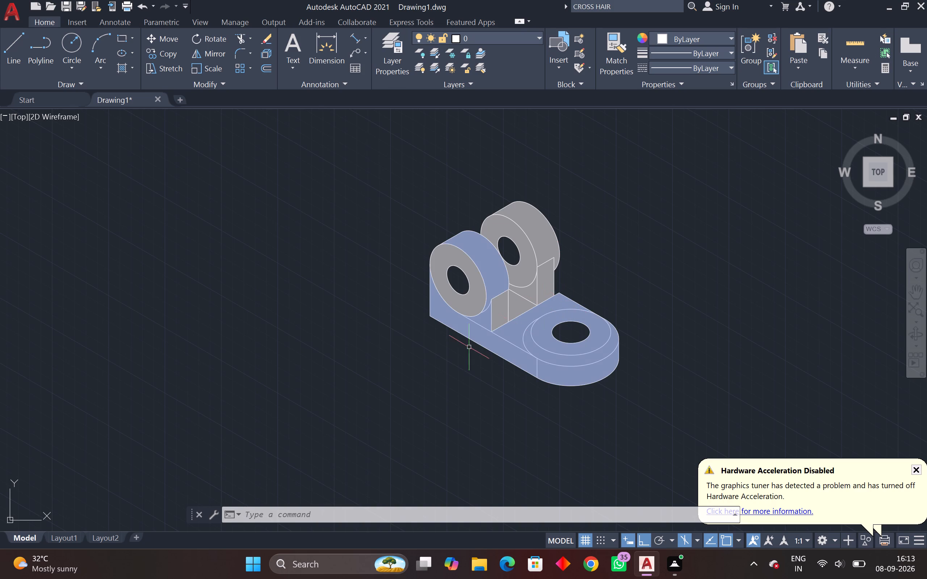
{"action": "scroll", "coordinate": [300, 352], "scroll_direction": "down", "scroll_amount": 2}
{"action": "scroll", "coordinate": [293, 350], "scroll_direction": "up", "scroll_amount": 3}
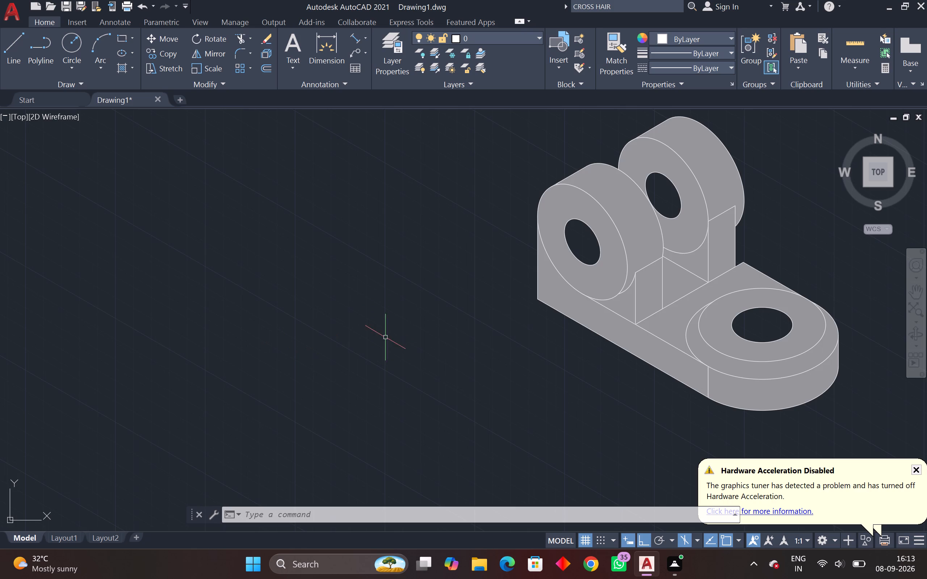
{"action": "middle_click_drag", "start_coordinate": [401, 335], "coordinate": [72, 383]}
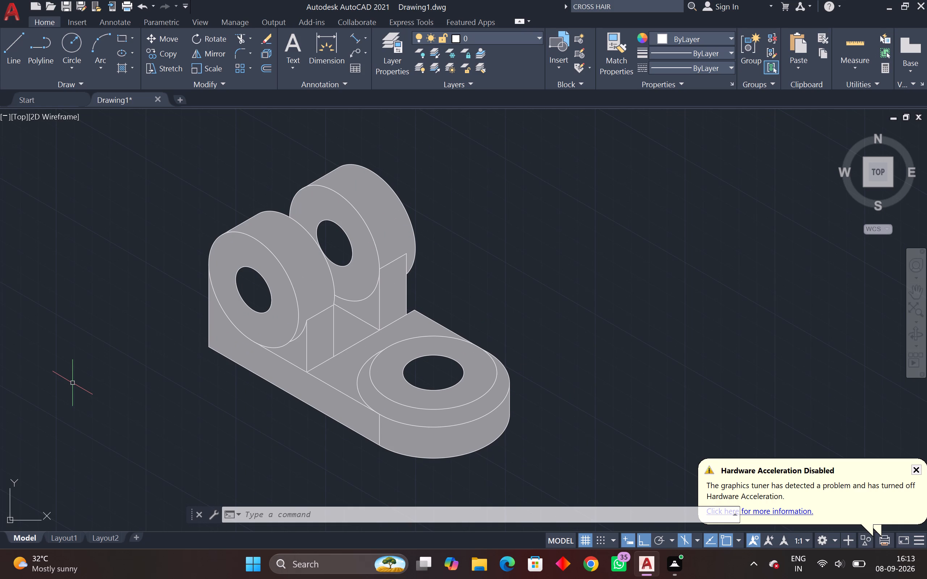
{"action": "key", "text": "Escape"}
{"action": "key", "text": "Escape"}
{"action": "key", "text": "Escape"}
{"action": "key", "text": "Escape"}
{"action": "key", "text": "Escape"}
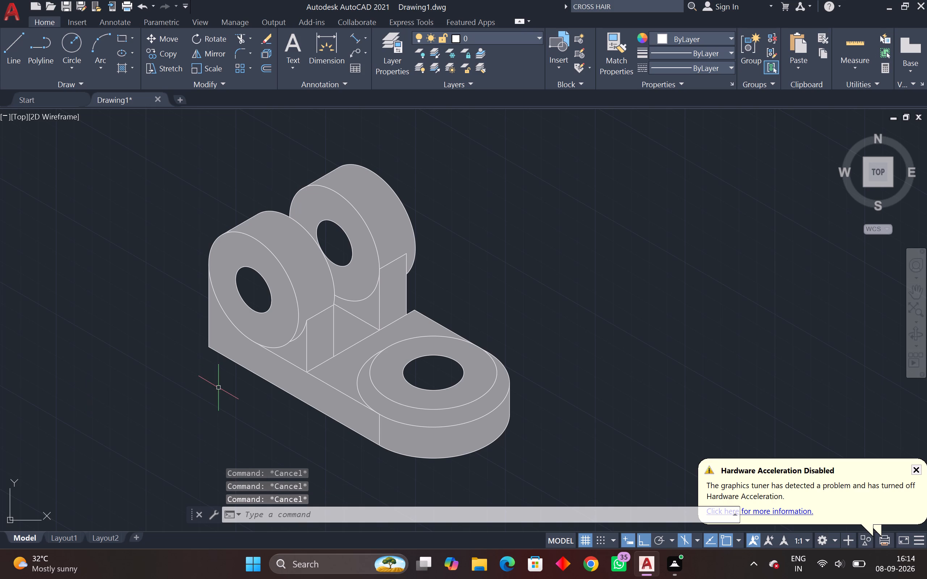
Undo the line in the gap, its trims and all solid hatches, back past the last trim on the base.
{"action": "key", "text": "ctrl+z"}
{"action": "key", "text": "ctrl+z"}
{"action": "key", "text": "ctrl+z"}
{"action": "key", "text": "ctrl+z"}
{"action": "key", "text": "ctrl+z"}
{"action": "key", "text": "ctrl+z"}
{"action": "key", "text": "ctrl+z"}
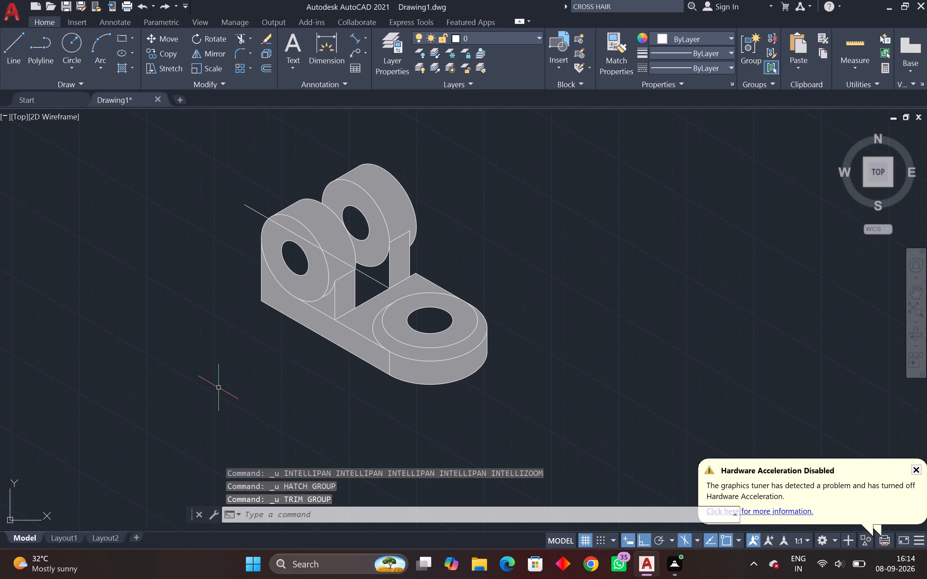
{"action": "key", "text": "ctrl+z"}
{"action": "key", "text": "ctrl+z"}
{"action": "key", "text": "ctrl+z"}
{"action": "key", "text": "ctrl+z"}
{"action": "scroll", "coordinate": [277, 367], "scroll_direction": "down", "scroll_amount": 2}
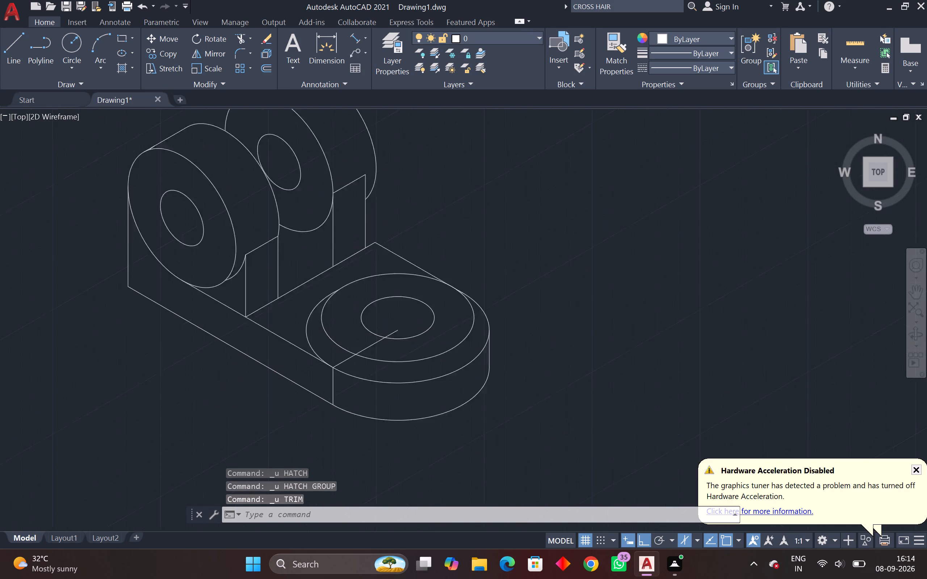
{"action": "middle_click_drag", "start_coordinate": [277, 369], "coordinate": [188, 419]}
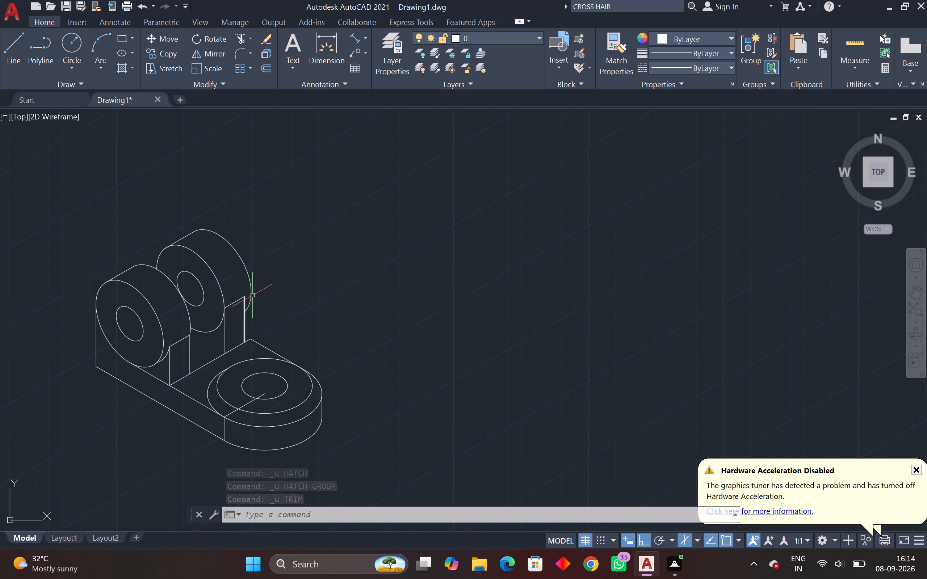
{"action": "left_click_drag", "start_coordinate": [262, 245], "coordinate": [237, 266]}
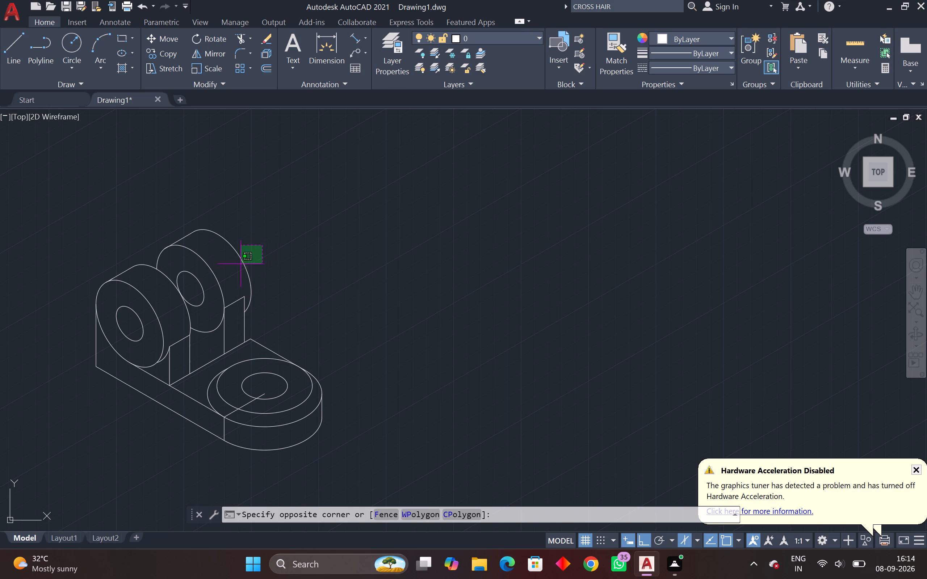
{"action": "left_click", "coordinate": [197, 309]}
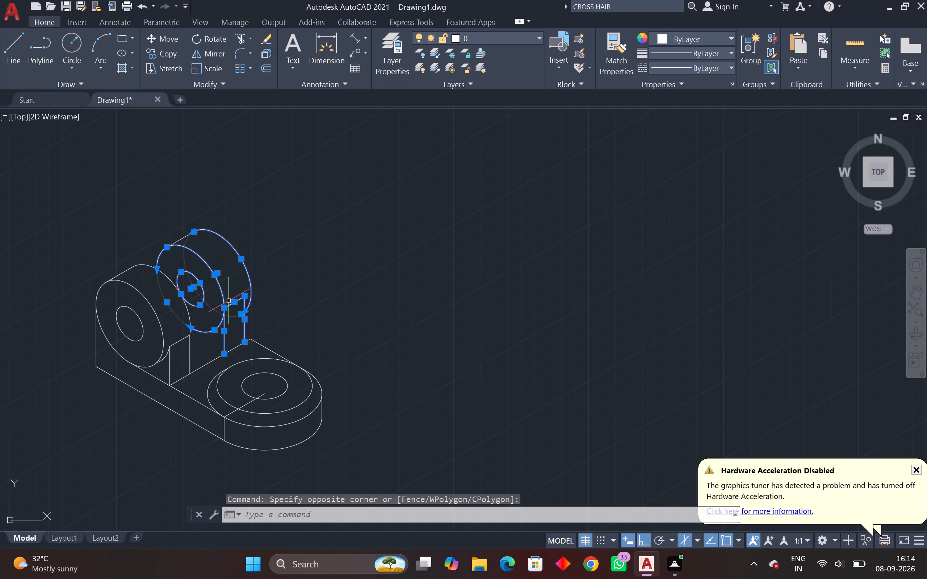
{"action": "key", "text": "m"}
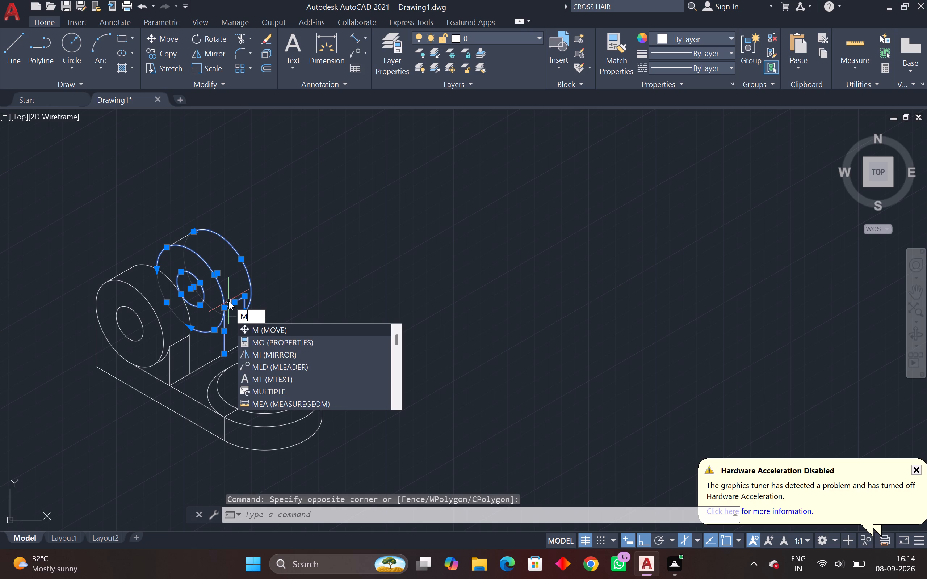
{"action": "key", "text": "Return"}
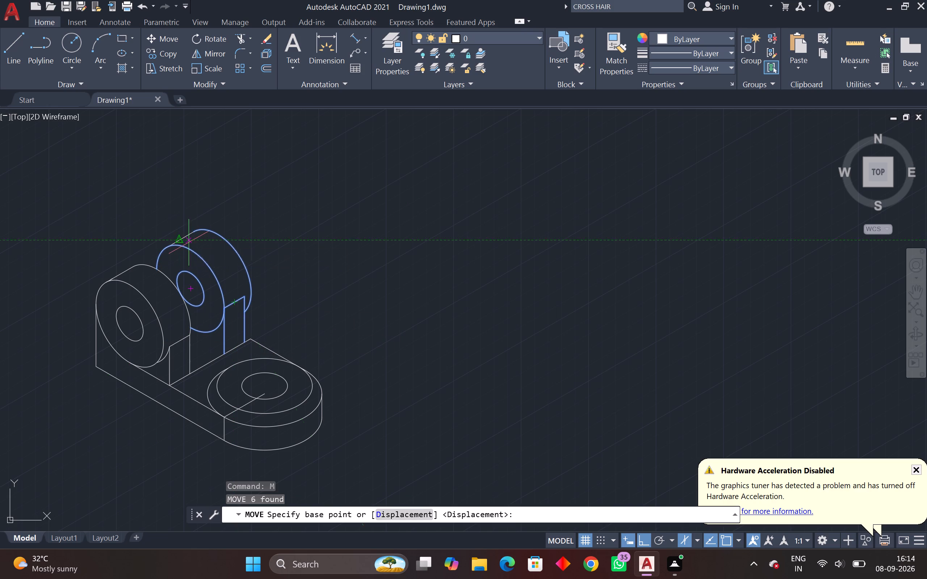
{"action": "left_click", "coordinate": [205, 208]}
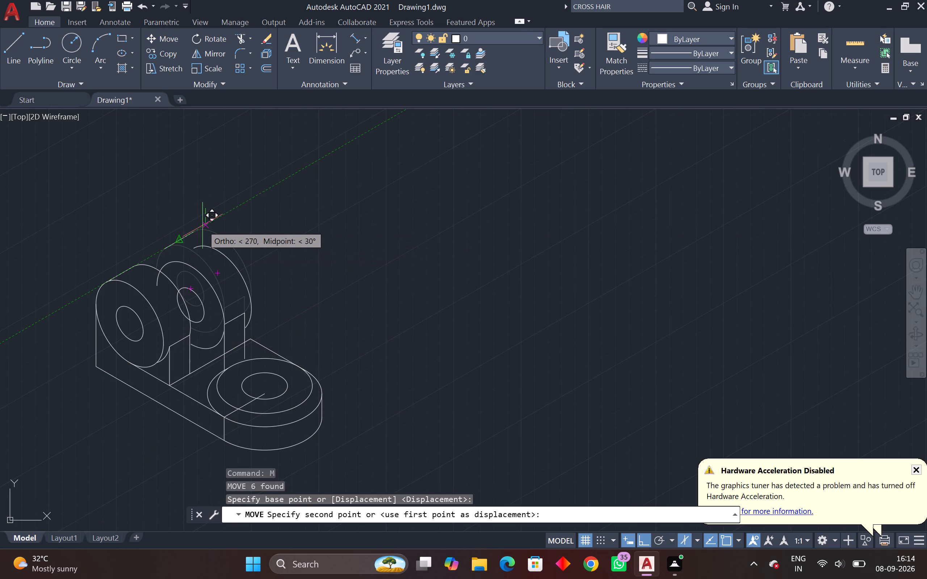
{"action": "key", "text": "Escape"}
Move the whole rear support along the 30° axis from its outer lower corner to the base's back corner.
{"action": "left_click_drag", "start_coordinate": [253, 215], "coordinate": [235, 239]}
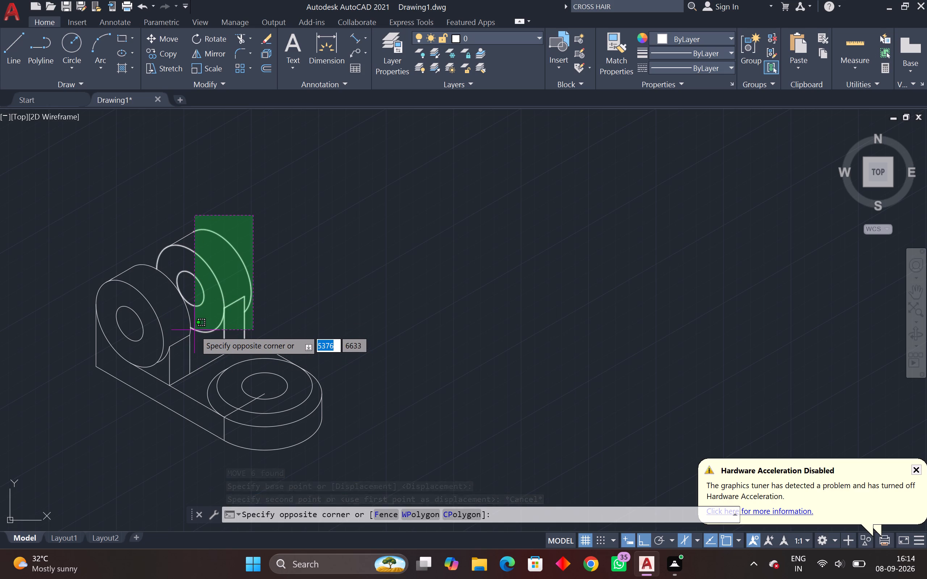
{"action": "left_click", "coordinate": [191, 335]}
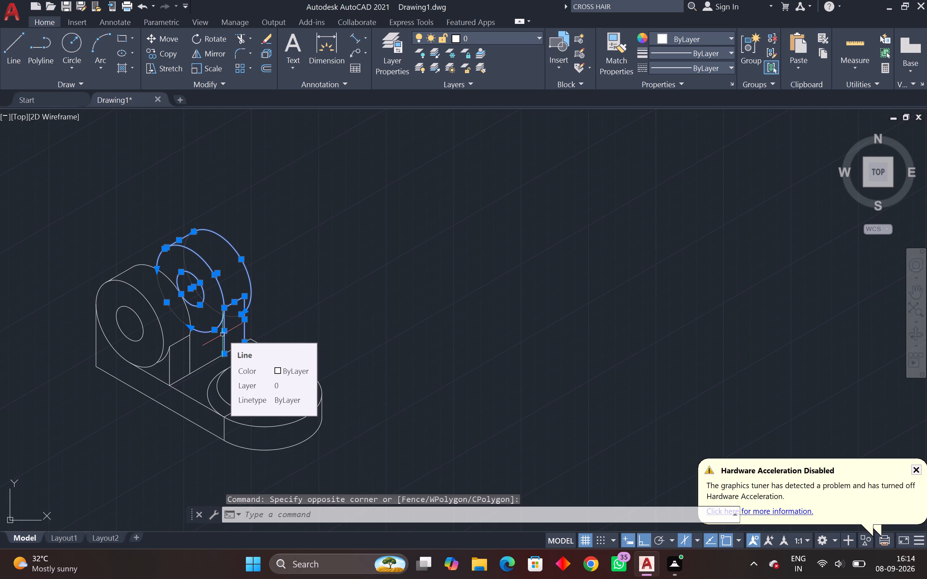
{"action": "key", "text": "m"}
{"action": "key", "text": "Return"}
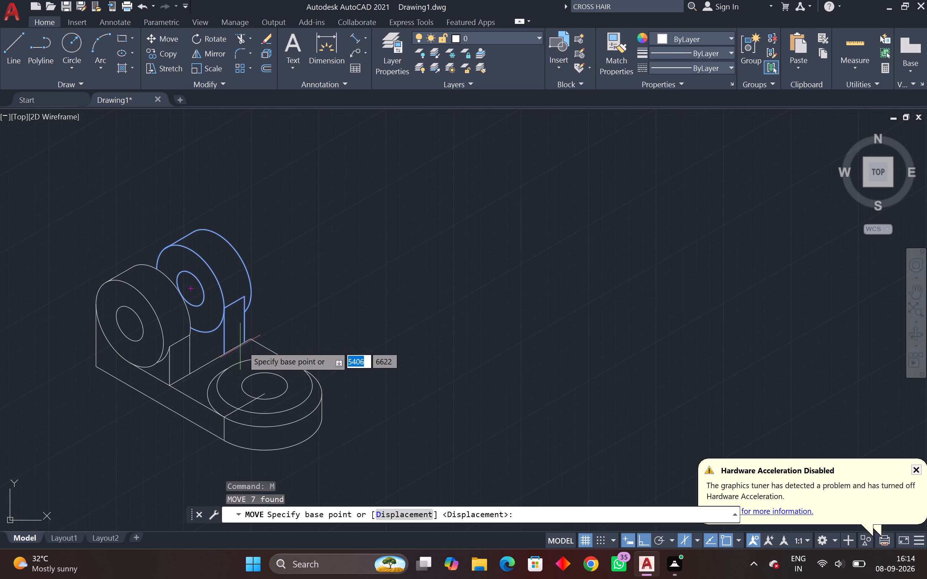
{"action": "left_click", "coordinate": [246, 342]}
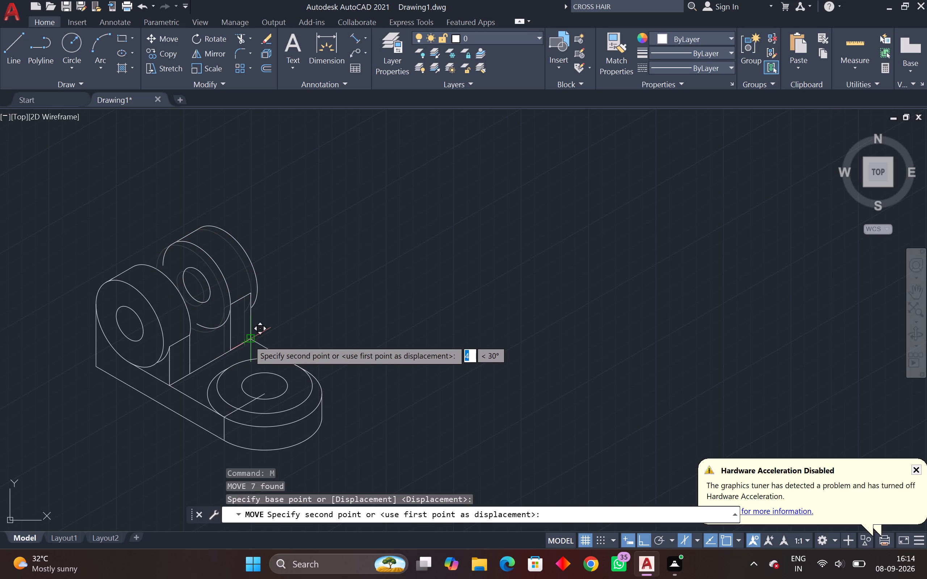
{"action": "left_click", "coordinate": [248, 340]}
{"action": "key", "text": "Escape"}
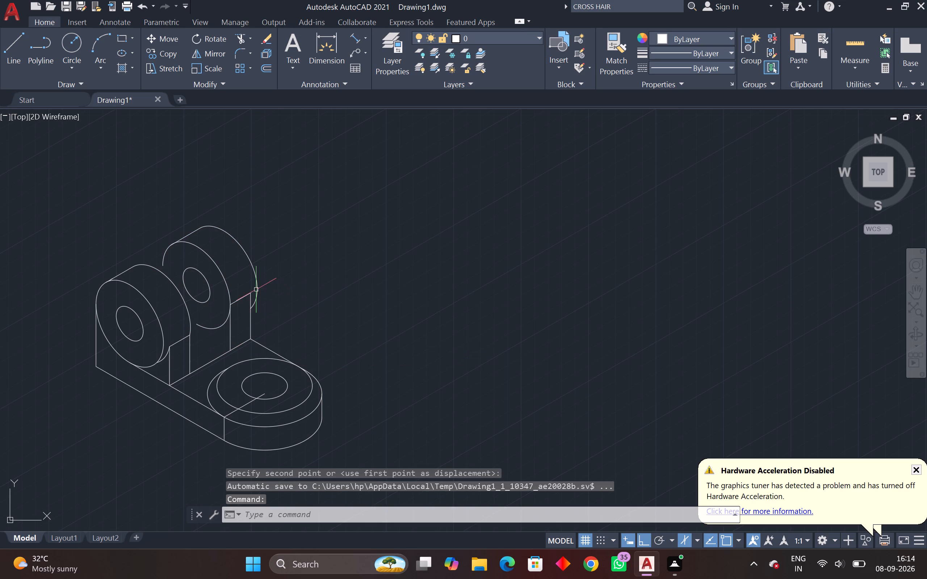
{"action": "key", "text": "Escape"}
Delete the partial outer arc on the rear support's front face.
{"action": "left_click", "coordinate": [231, 270]}
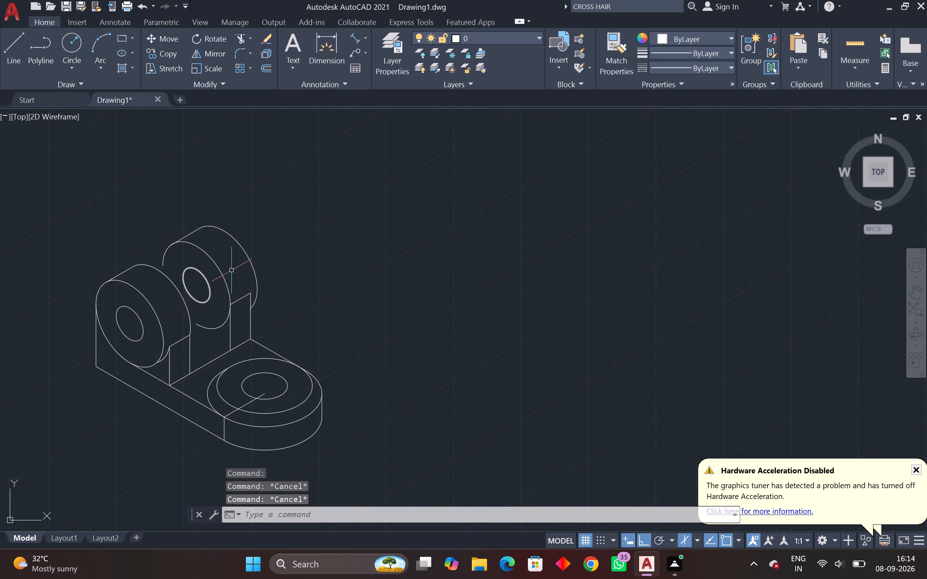
{"action": "left_click", "coordinate": [214, 287]}
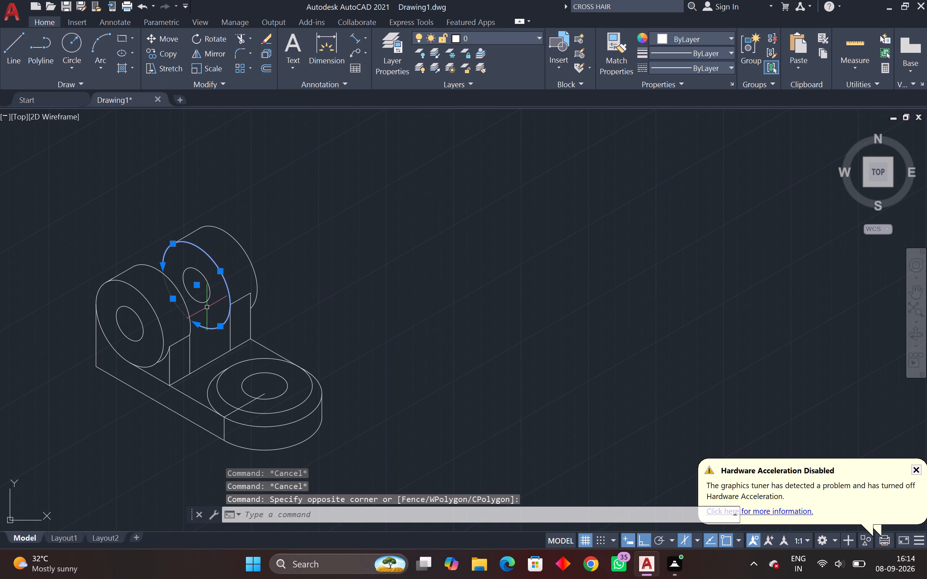
{"action": "key", "text": "Delete"}
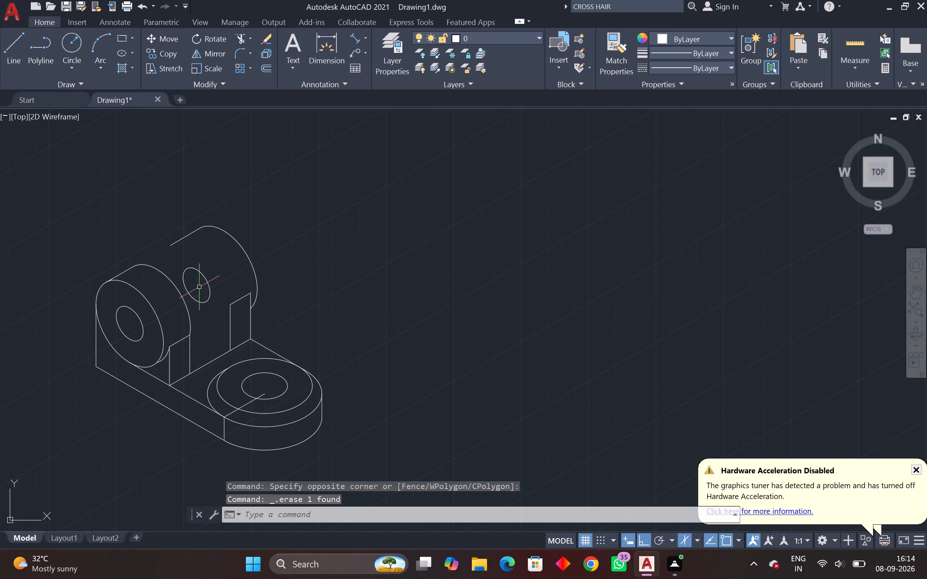
Draw a left-isoplane isocircle of radius 25 centred on the rear support's hole, reaching the end face's upper corner.
{"action": "key", "text": "e"}
{"action": "type", "text": "L"}
{"action": "key", "text": "space"}
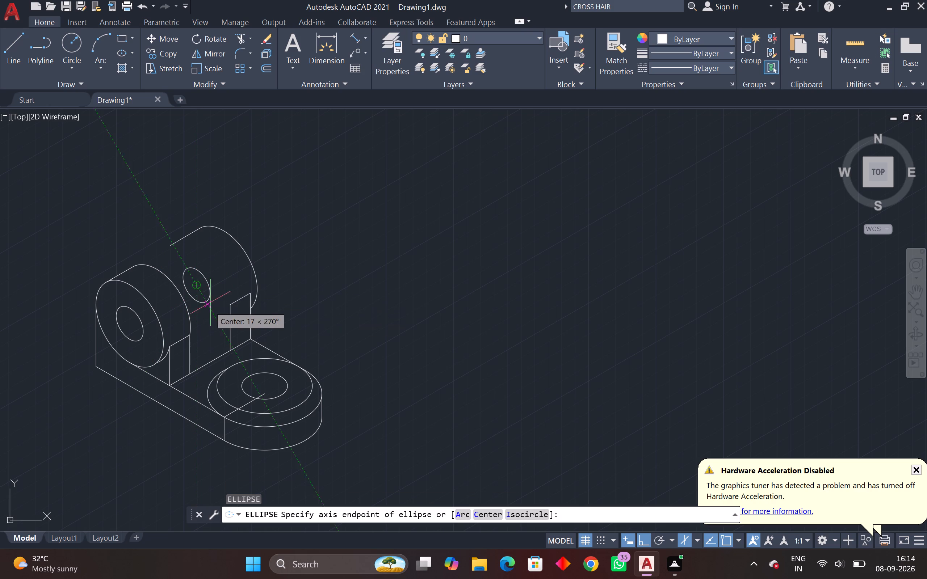
{"action": "left_click", "coordinate": [522, 515]}
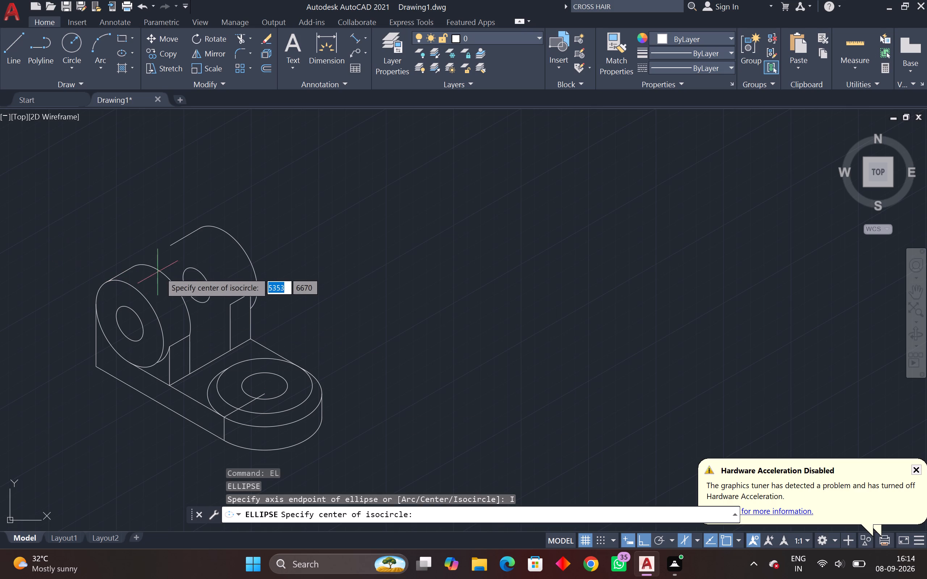
{"action": "left_click", "coordinate": [193, 288]}
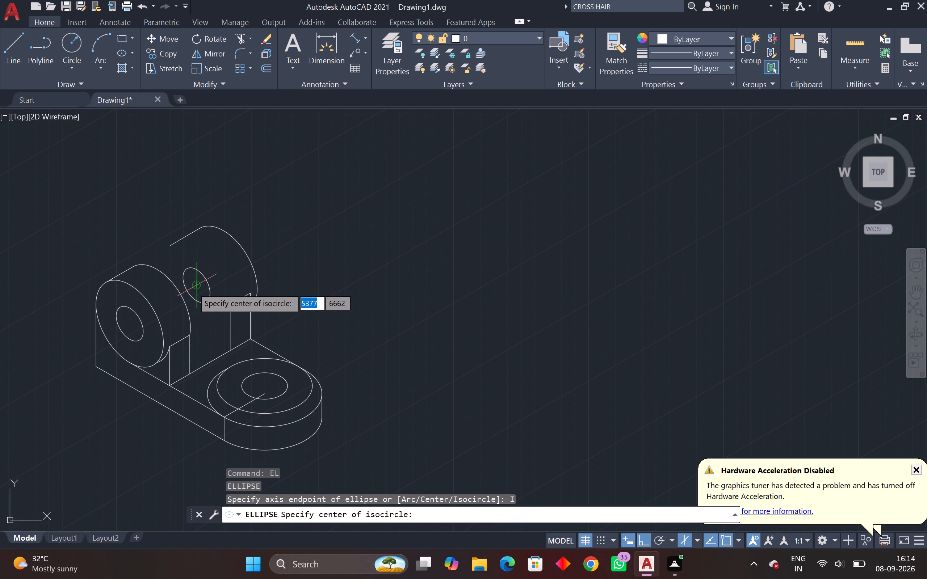
{"action": "key", "text": "F5"}
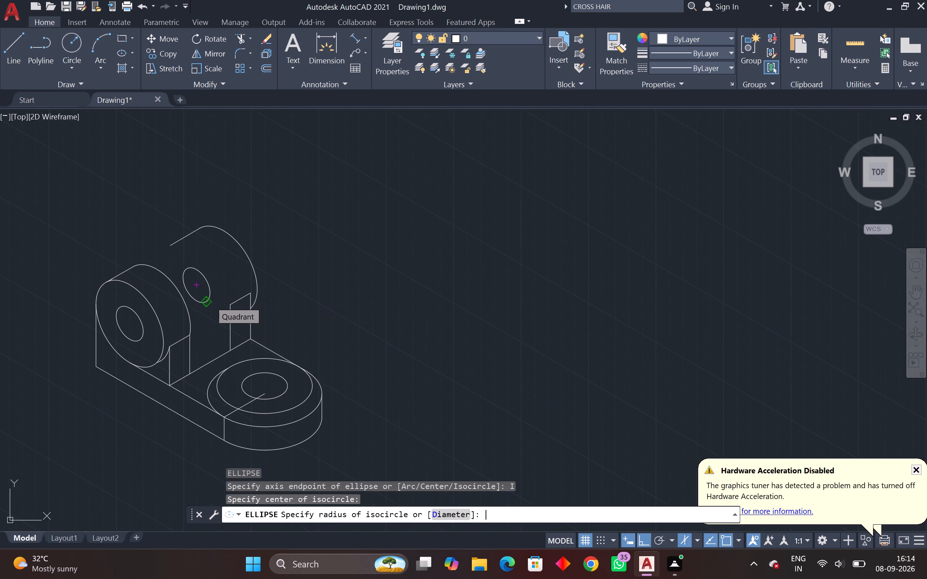
{"action": "left_click", "coordinate": [232, 305]}
{"action": "key", "text": "Escape"}
{"action": "key", "text": "Escape"}
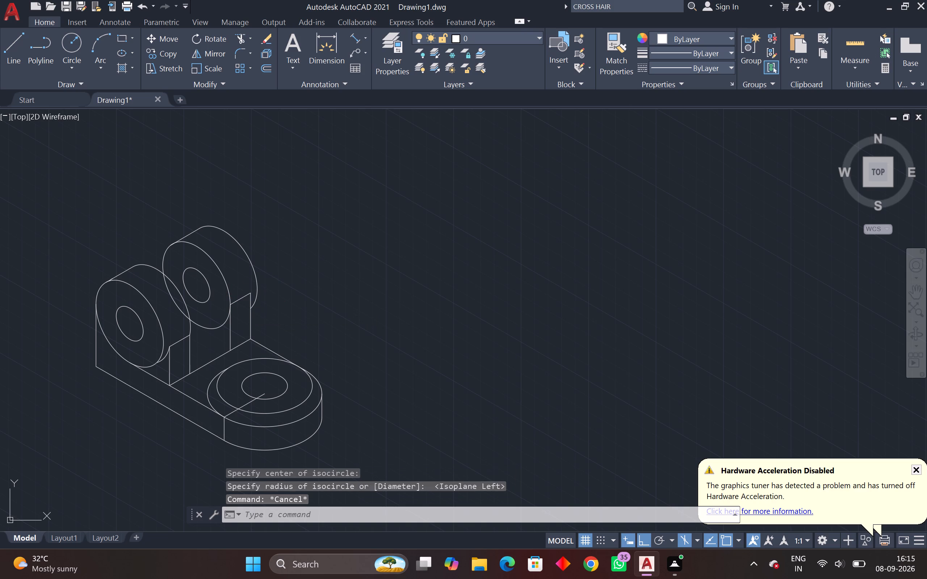
Trim the new isocircle behind the front support and remove the slanted top edges of both supports' end faces.
{"action": "left_click", "coordinate": [239, 33]}
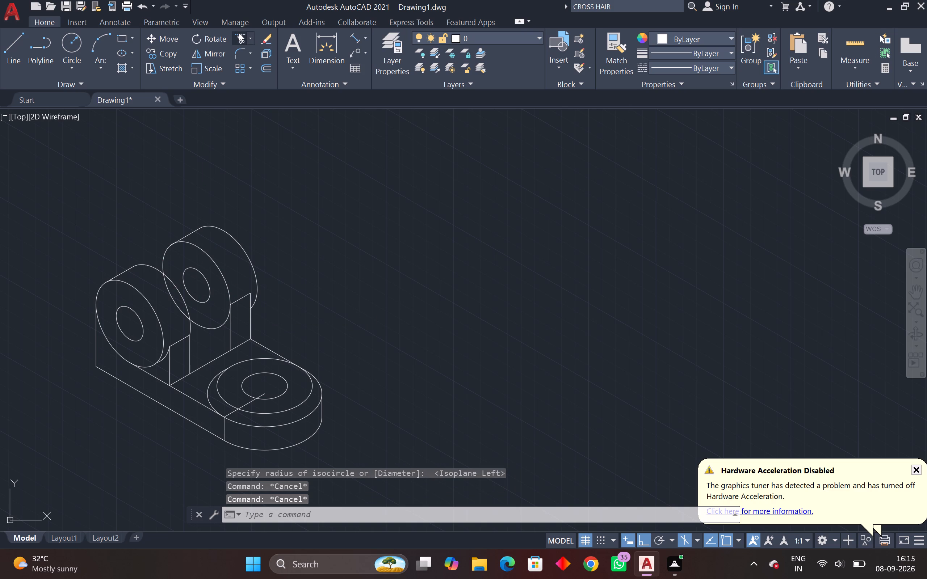
{"action": "left_click", "coordinate": [171, 297]}
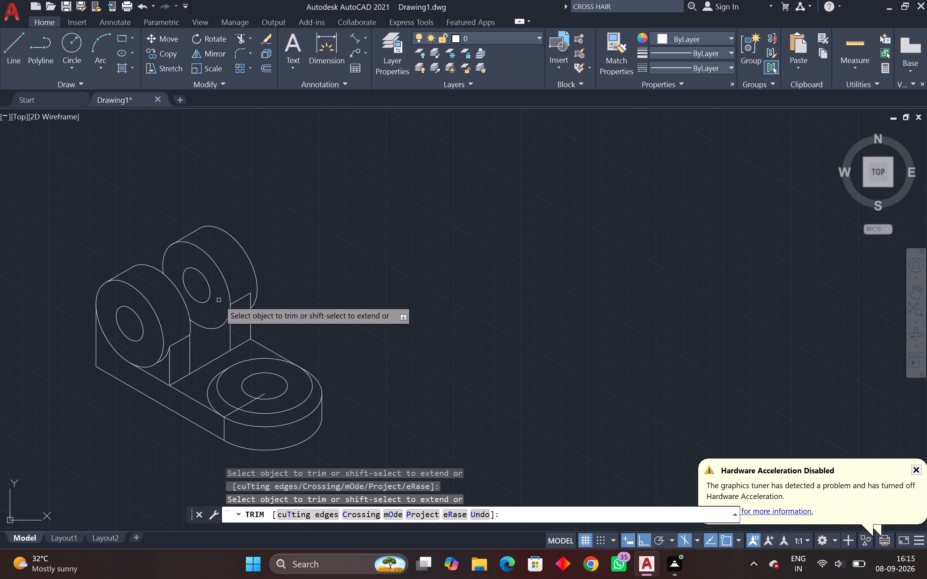
{"action": "left_click", "coordinate": [239, 301]}
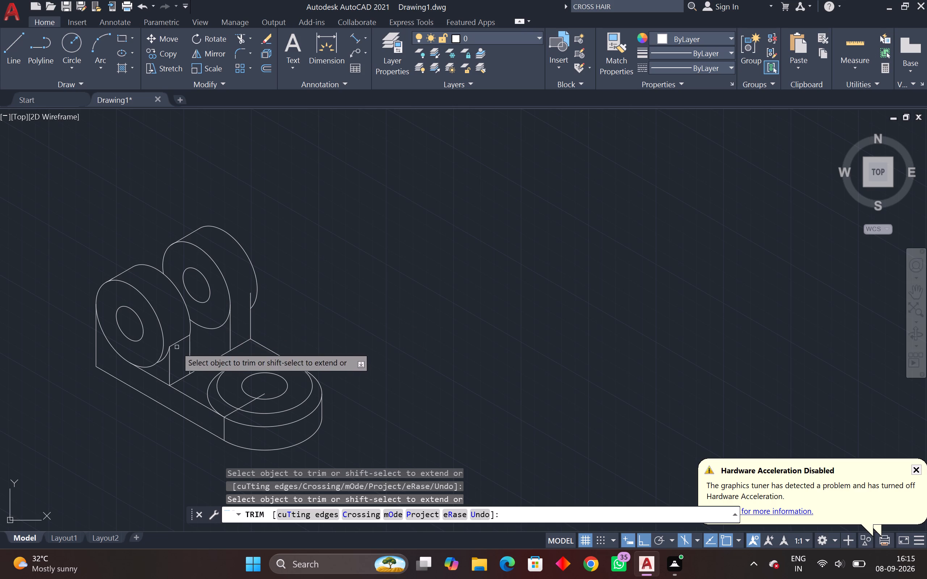
{"action": "left_click", "coordinate": [175, 342]}
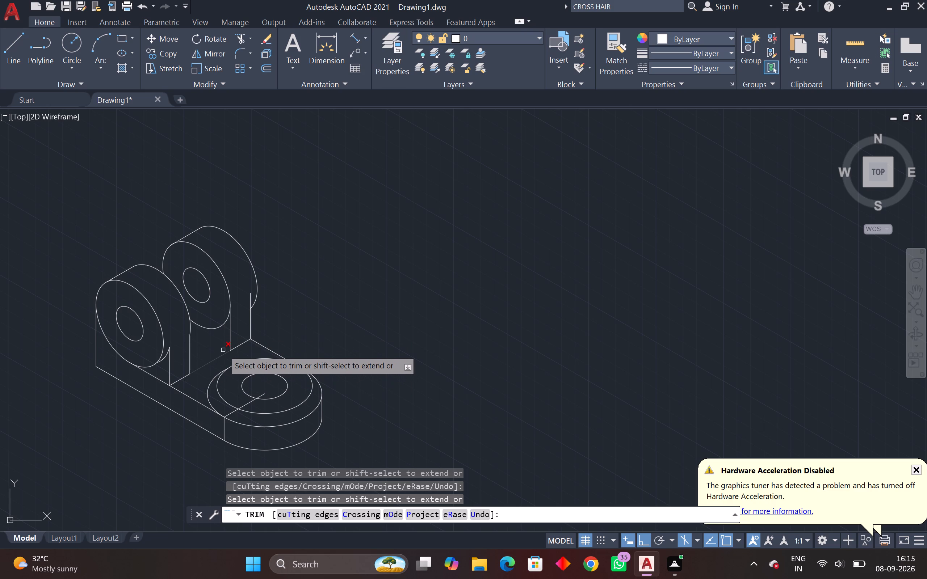
{"action": "type", "text": "L"}
{"action": "key", "text": "space"}
{"action": "key", "text": "Escape"}
{"action": "key", "text": "Escape"}
{"action": "key", "text": "Escape"}
{"action": "key", "text": "Escape"}
{"action": "key", "text": "Escape"}
{"action": "key", "text": "Escape"}
{"action": "key", "text": "Escape"}
{"action": "key", "text": "Escape"}
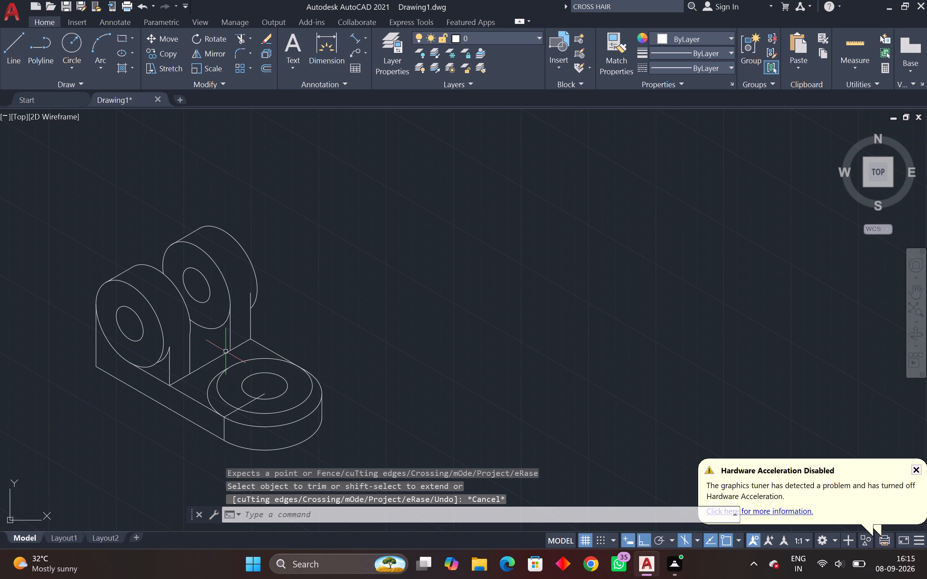
Draw a line about 55 units long at 150° from the lower corner of the rear support's front face, running behind the front support.
{"action": "type", "text": "L"}
{"action": "key", "text": "space"}
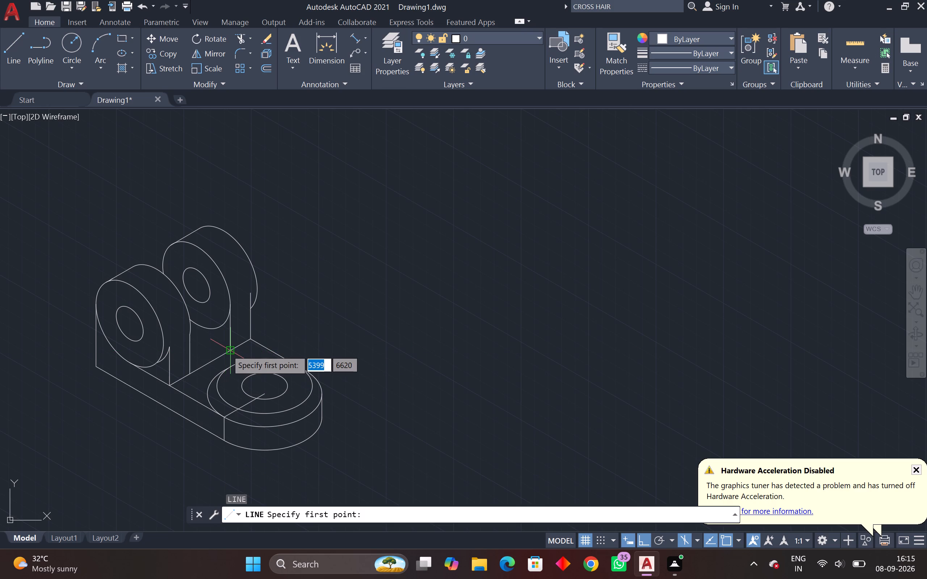
{"action": "left_click", "coordinate": [226, 350]}
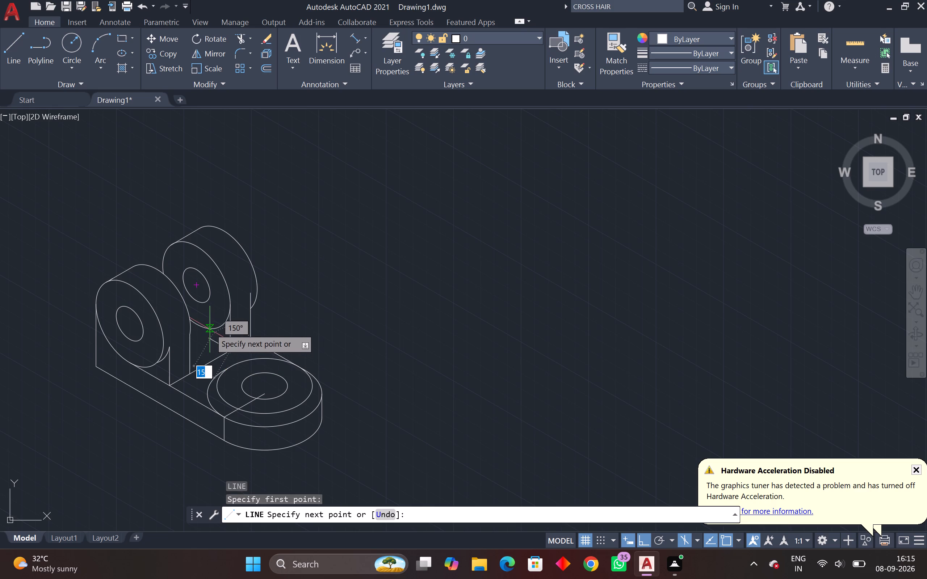
{"action": "left_click", "coordinate": [156, 242]}
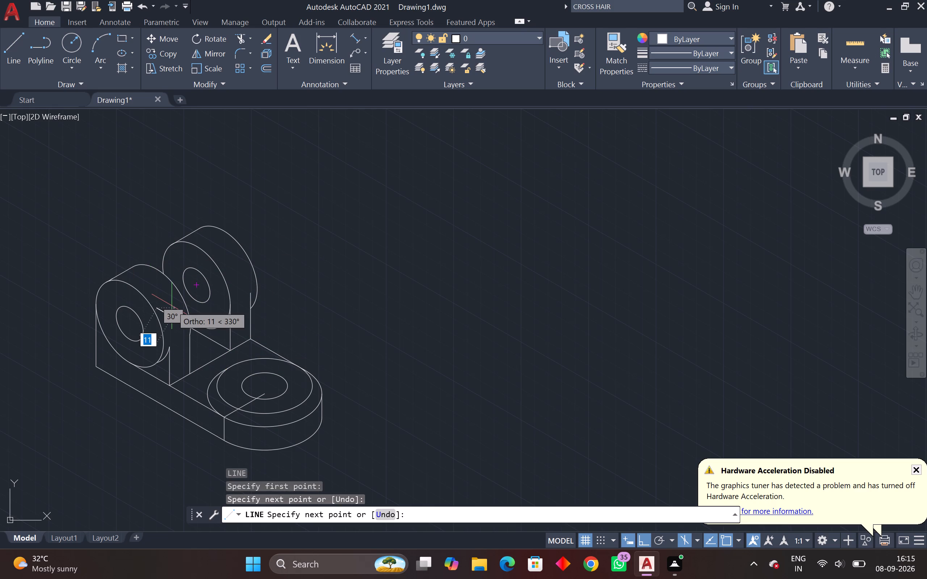
{"action": "key", "text": "grave"}
{"action": "key", "text": "Escape"}
{"action": "key", "text": "Escape"}
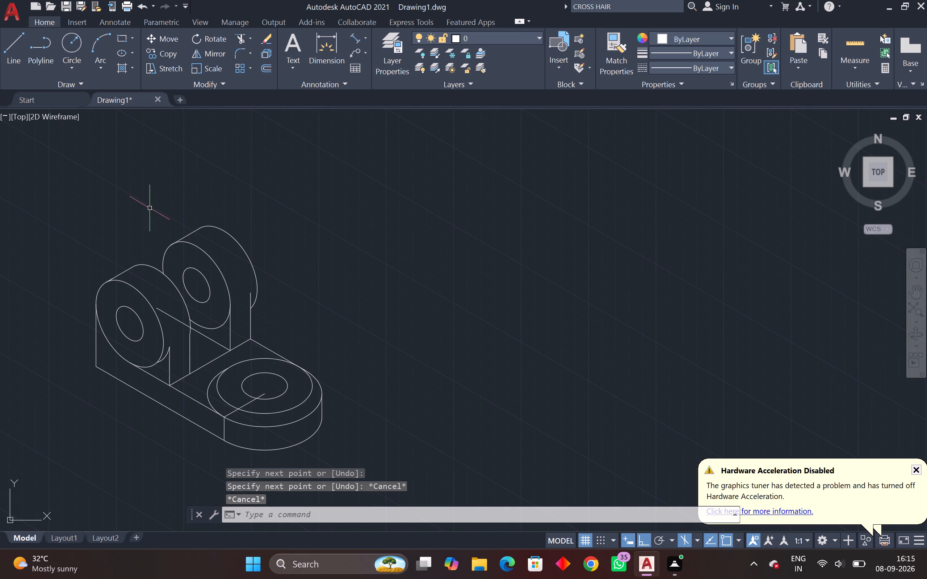
Trim the portion of the rear support's new base line that is hidden behind the front support.
{"action": "left_click_drag", "start_coordinate": [234, 45], "coordinate": [233, 48]}
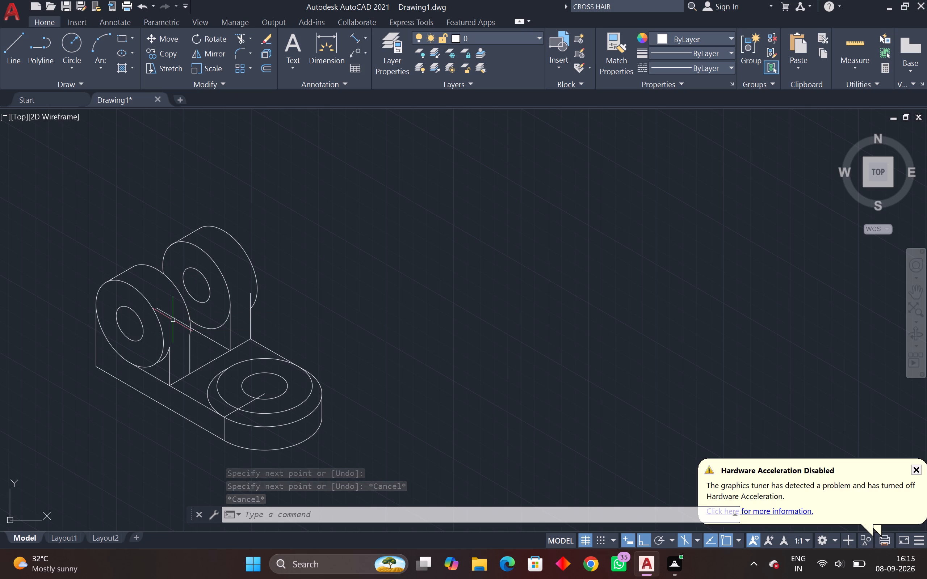
{"action": "key", "text": "Escape"}
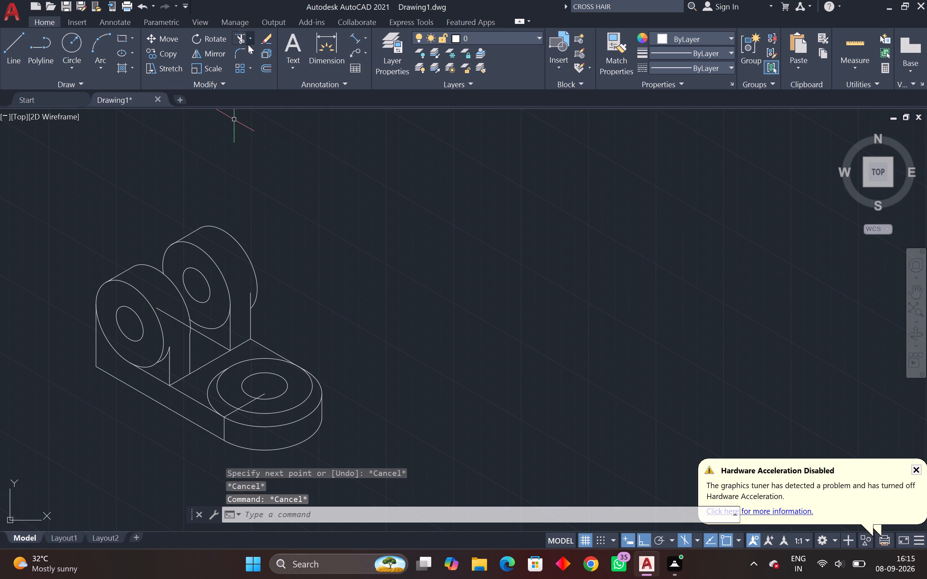
{"action": "left_click", "coordinate": [240, 39]}
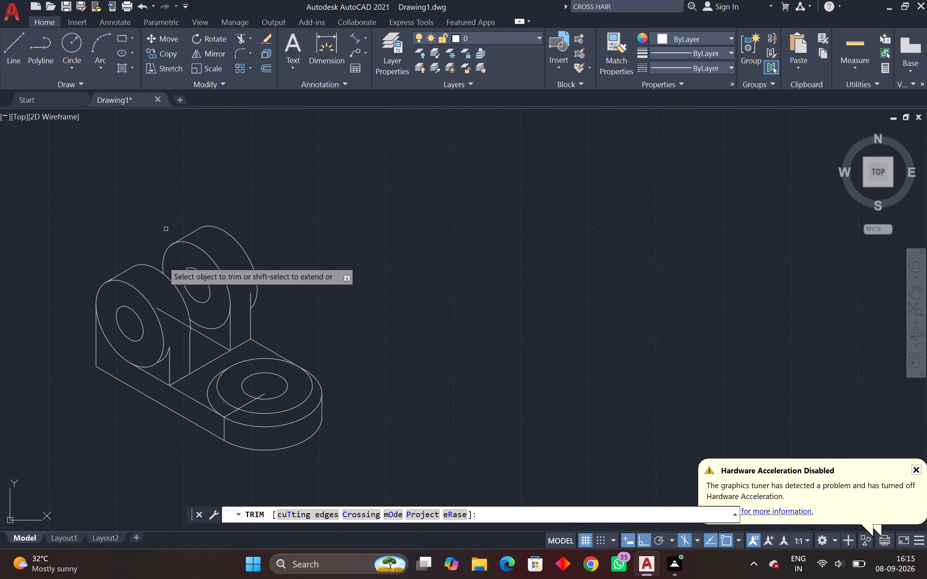
{"action": "left_click", "coordinate": [164, 311]}
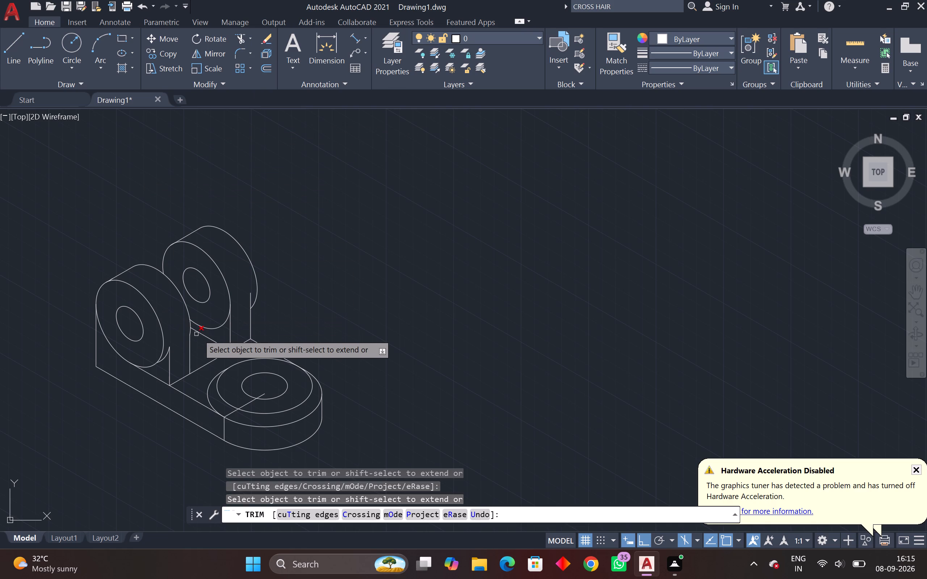
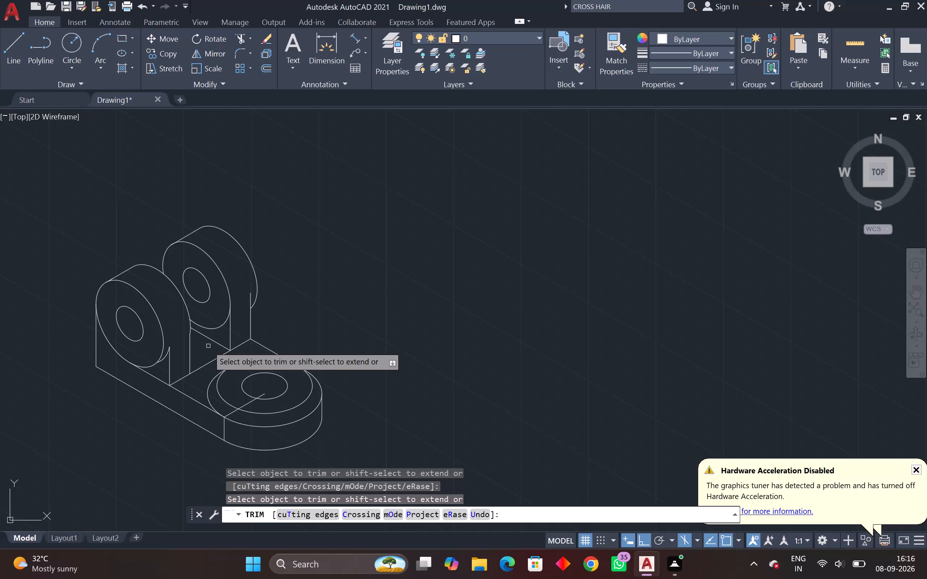
Draw a 25-unit vertical line straight down from the centre of the rear support's hole.
{"action": "key", "text": "Escape"}
{"action": "key", "text": "Escape"}
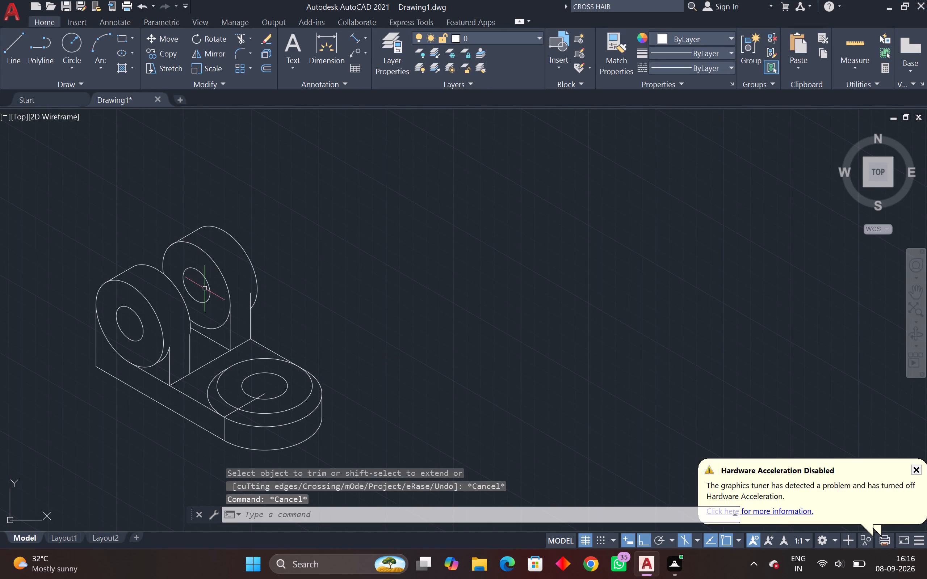
{"action": "type", "text": "L"}
{"action": "key", "text": "space"}
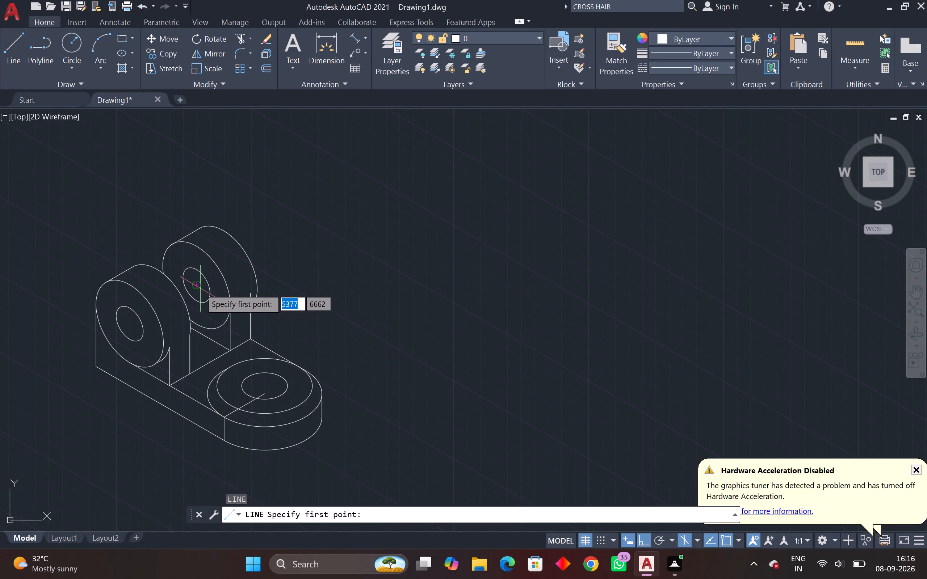
{"action": "left_click", "coordinate": [198, 287]}
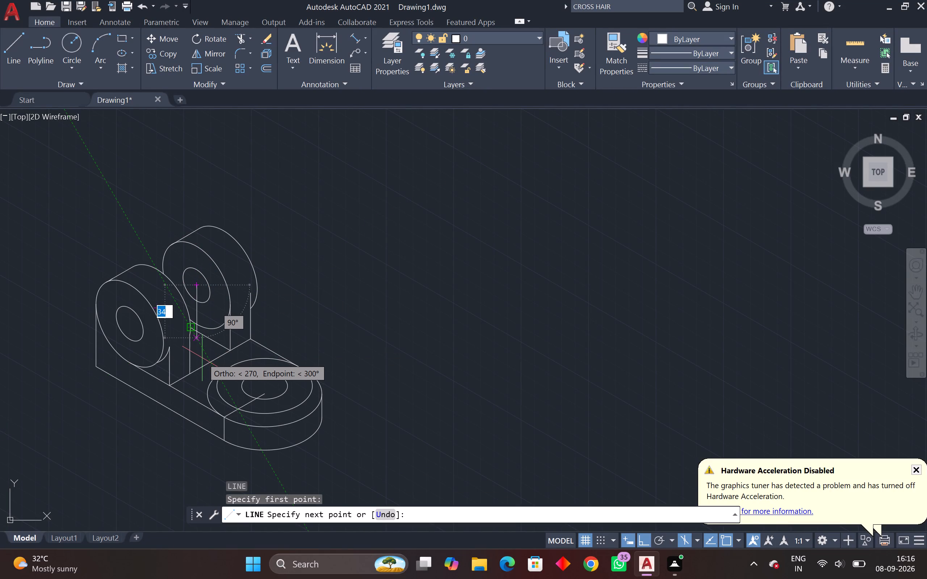
{"action": "type", "text": "25"}
{"action": "key", "text": "Return"}
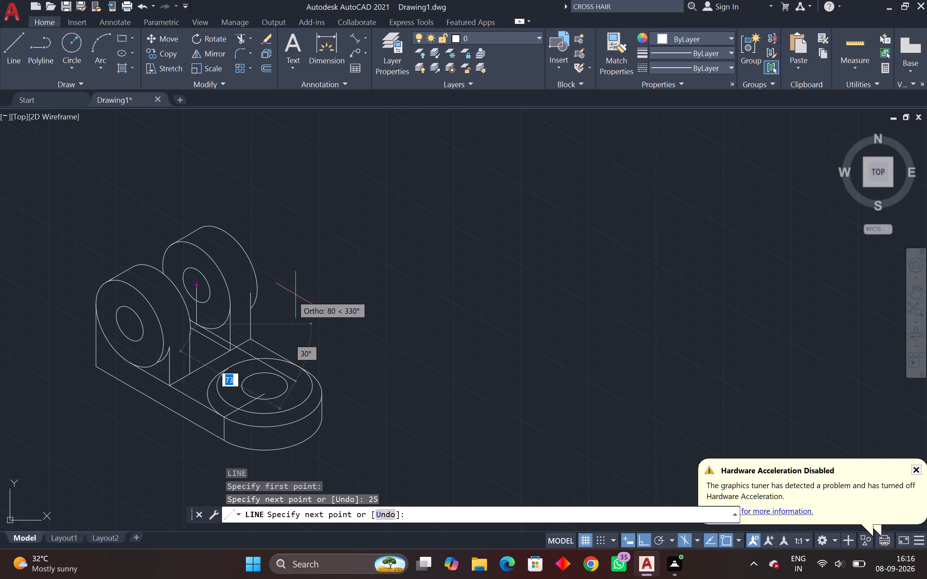
{"action": "key", "text": "Escape"}
{"action": "key", "text": "Escape"}
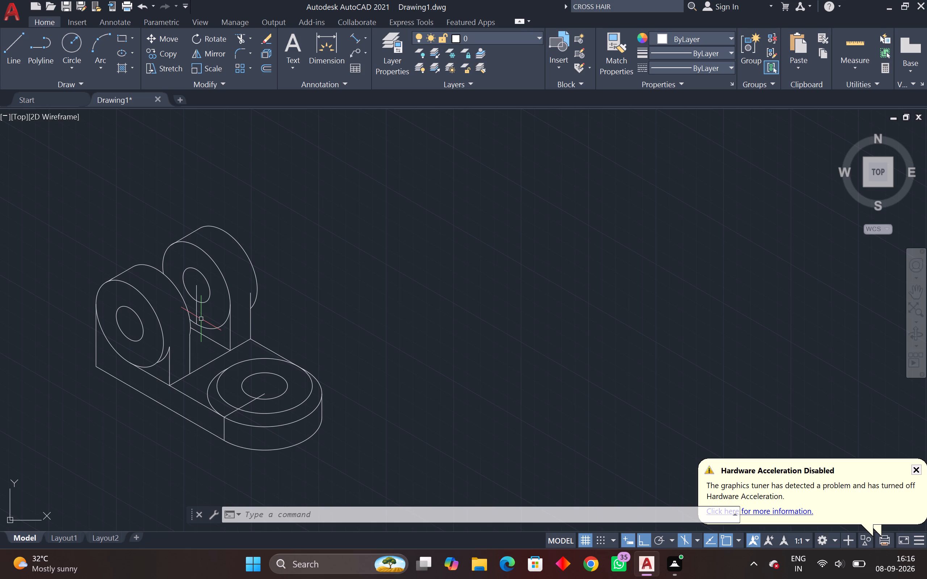
{"action": "middle_click_drag", "start_coordinate": [225, 325], "coordinate": [421, 309]}
{"action": "scroll", "coordinate": [416, 309], "scroll_direction": "up", "scroll_amount": 1}
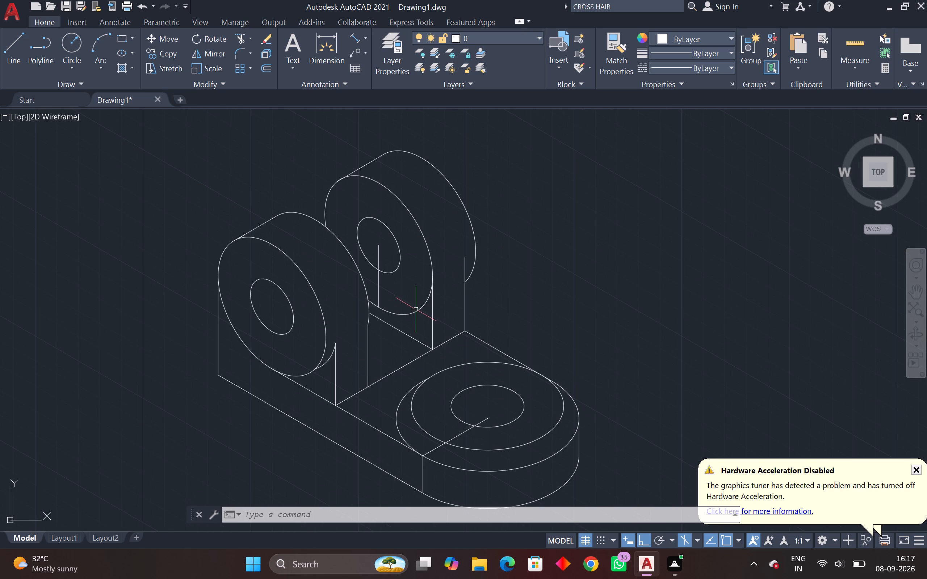
{"action": "middle_click_drag", "start_coordinate": [408, 319], "coordinate": [483, 316]}
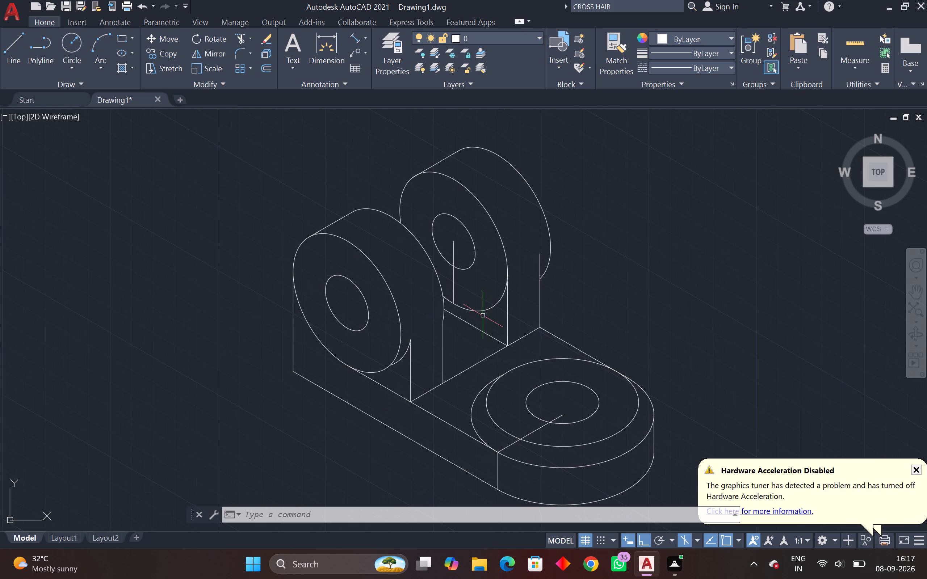
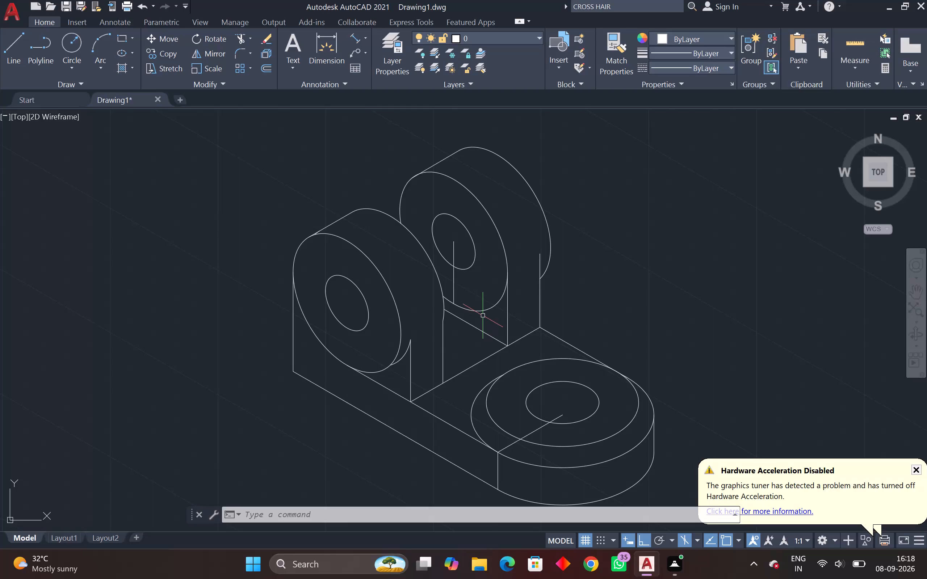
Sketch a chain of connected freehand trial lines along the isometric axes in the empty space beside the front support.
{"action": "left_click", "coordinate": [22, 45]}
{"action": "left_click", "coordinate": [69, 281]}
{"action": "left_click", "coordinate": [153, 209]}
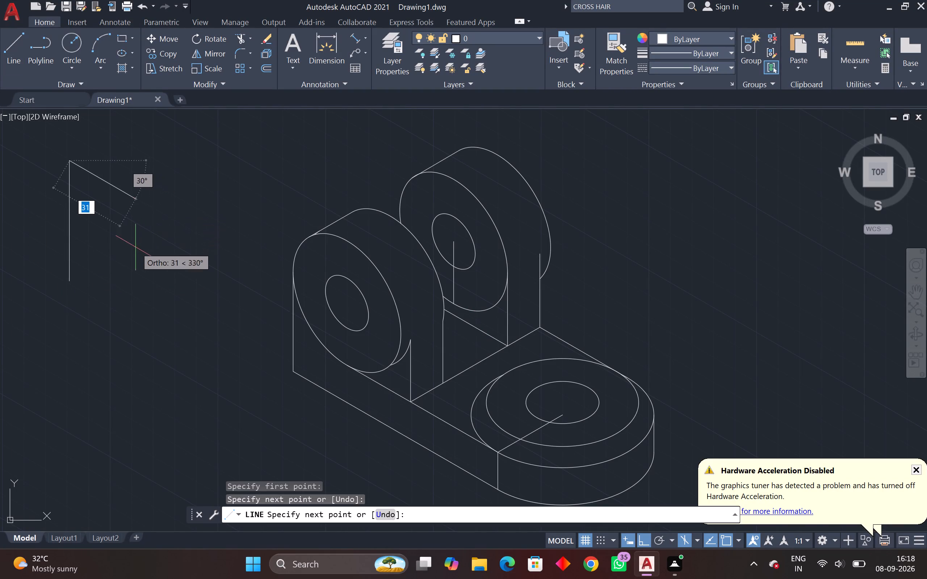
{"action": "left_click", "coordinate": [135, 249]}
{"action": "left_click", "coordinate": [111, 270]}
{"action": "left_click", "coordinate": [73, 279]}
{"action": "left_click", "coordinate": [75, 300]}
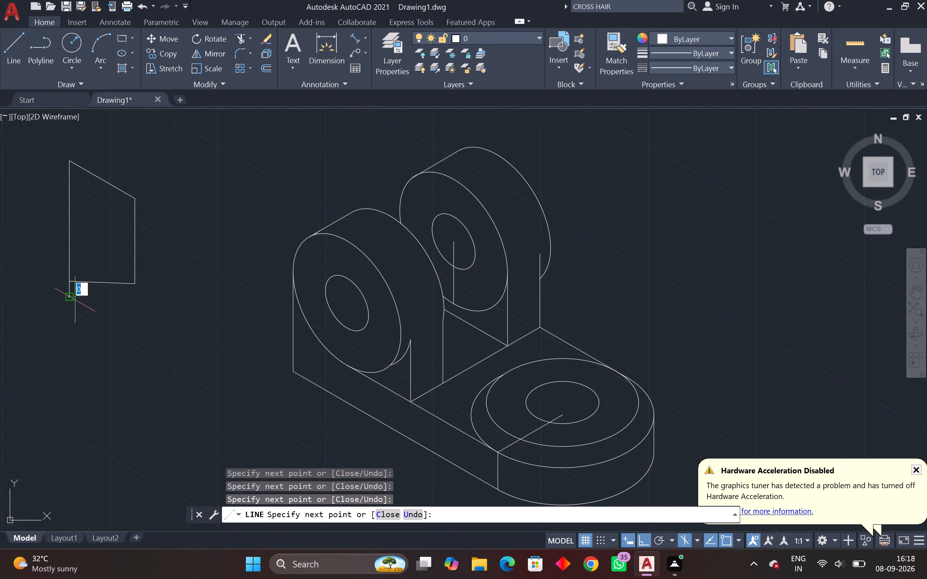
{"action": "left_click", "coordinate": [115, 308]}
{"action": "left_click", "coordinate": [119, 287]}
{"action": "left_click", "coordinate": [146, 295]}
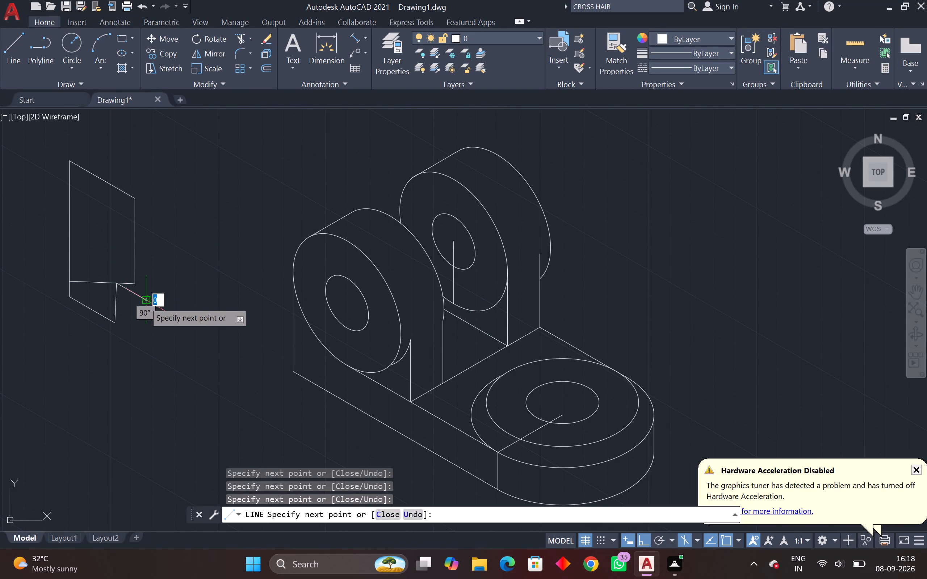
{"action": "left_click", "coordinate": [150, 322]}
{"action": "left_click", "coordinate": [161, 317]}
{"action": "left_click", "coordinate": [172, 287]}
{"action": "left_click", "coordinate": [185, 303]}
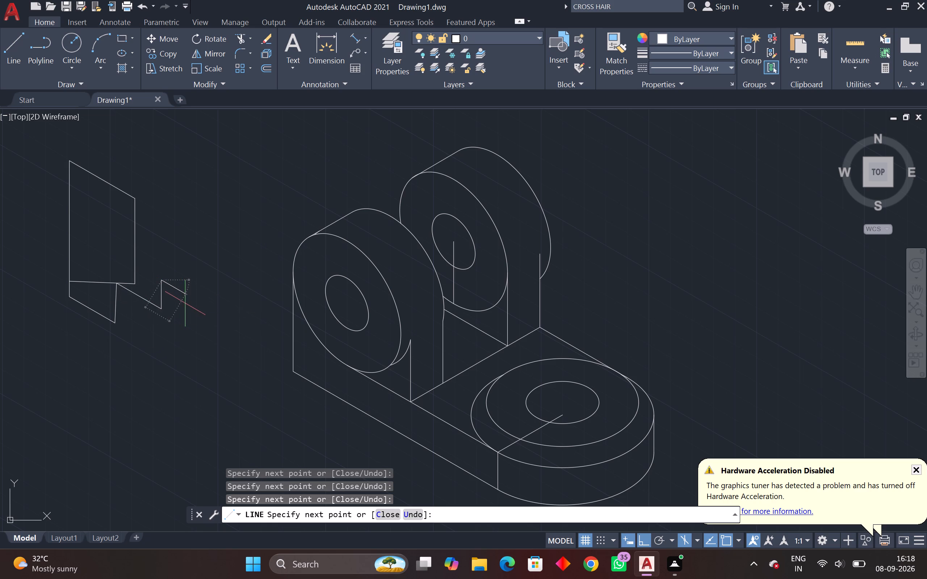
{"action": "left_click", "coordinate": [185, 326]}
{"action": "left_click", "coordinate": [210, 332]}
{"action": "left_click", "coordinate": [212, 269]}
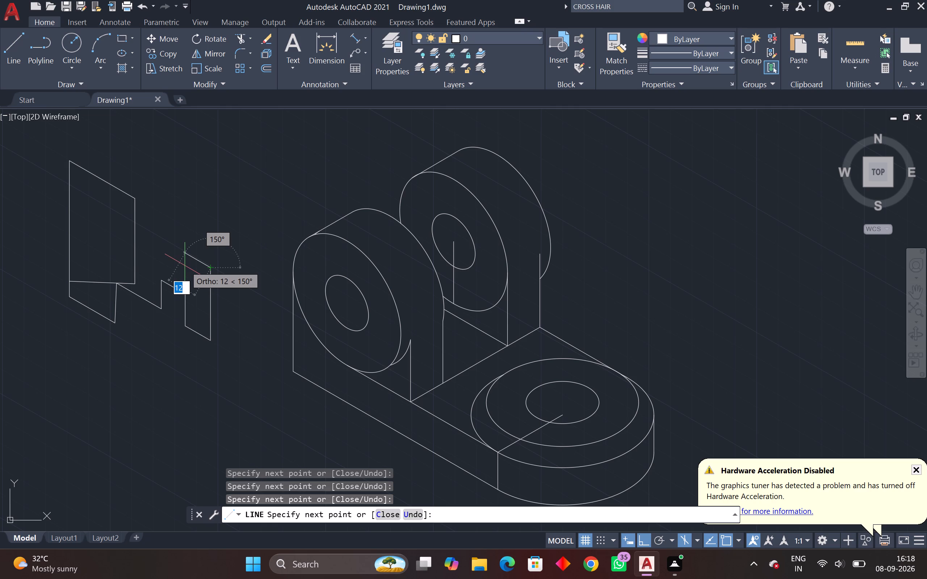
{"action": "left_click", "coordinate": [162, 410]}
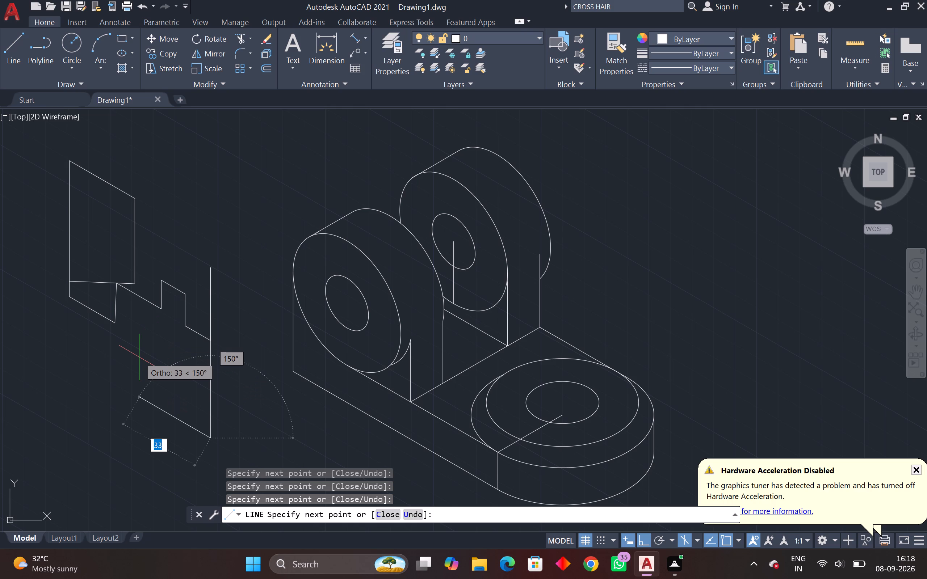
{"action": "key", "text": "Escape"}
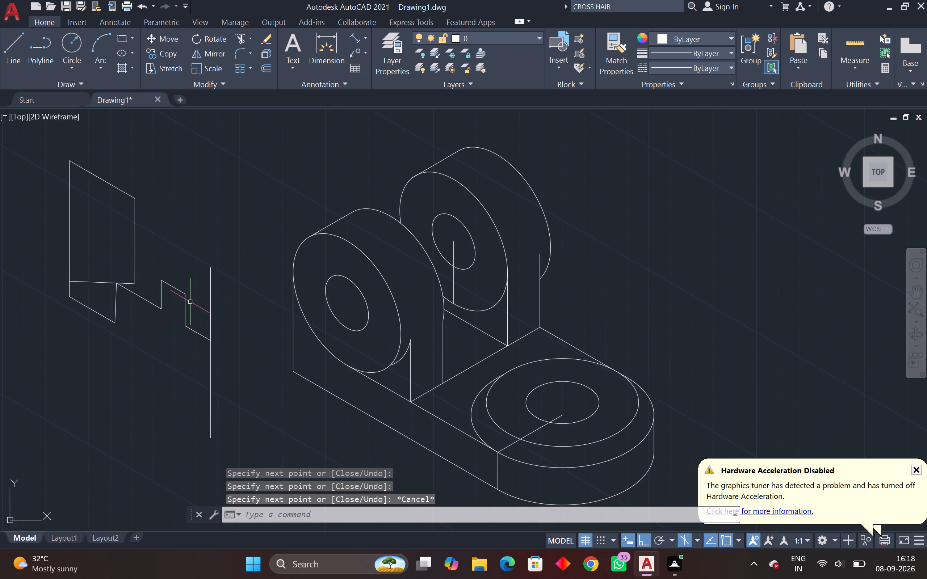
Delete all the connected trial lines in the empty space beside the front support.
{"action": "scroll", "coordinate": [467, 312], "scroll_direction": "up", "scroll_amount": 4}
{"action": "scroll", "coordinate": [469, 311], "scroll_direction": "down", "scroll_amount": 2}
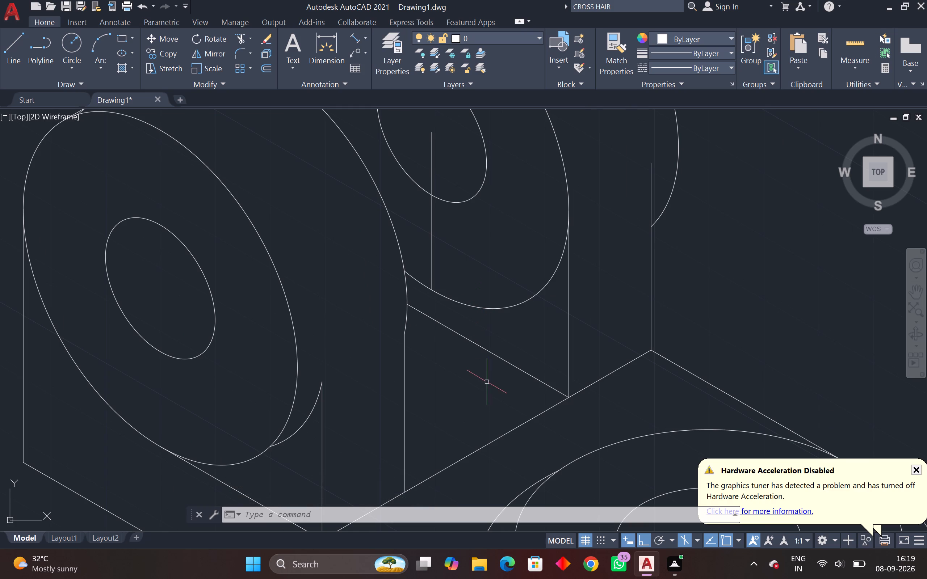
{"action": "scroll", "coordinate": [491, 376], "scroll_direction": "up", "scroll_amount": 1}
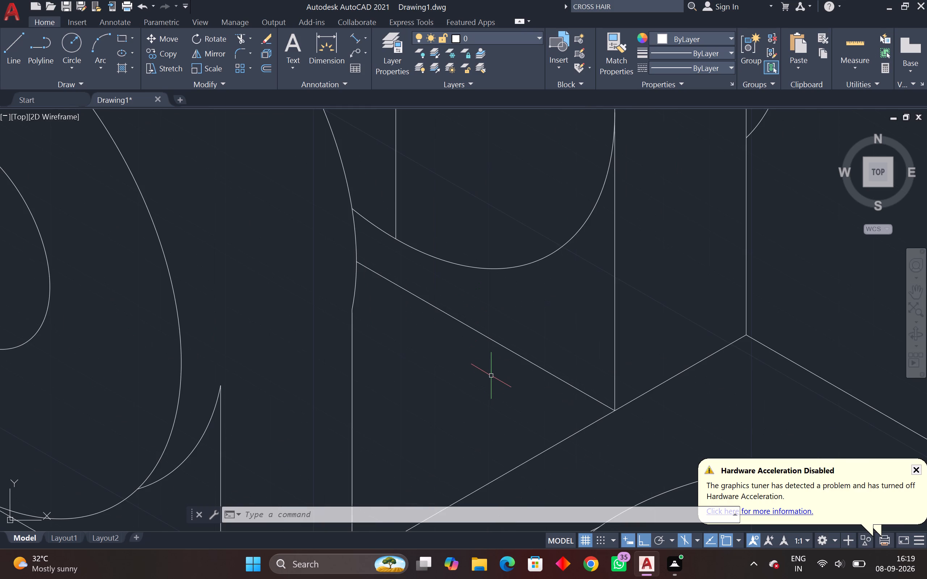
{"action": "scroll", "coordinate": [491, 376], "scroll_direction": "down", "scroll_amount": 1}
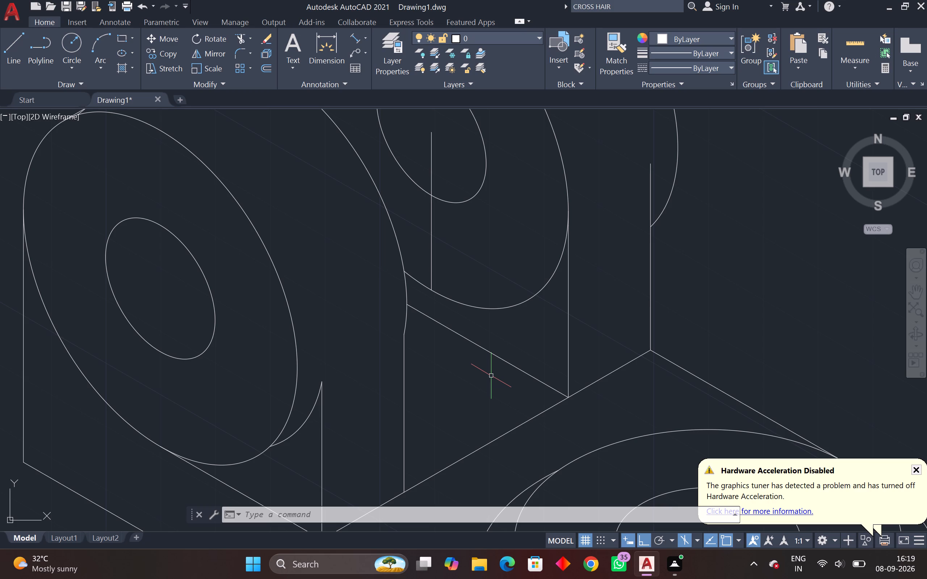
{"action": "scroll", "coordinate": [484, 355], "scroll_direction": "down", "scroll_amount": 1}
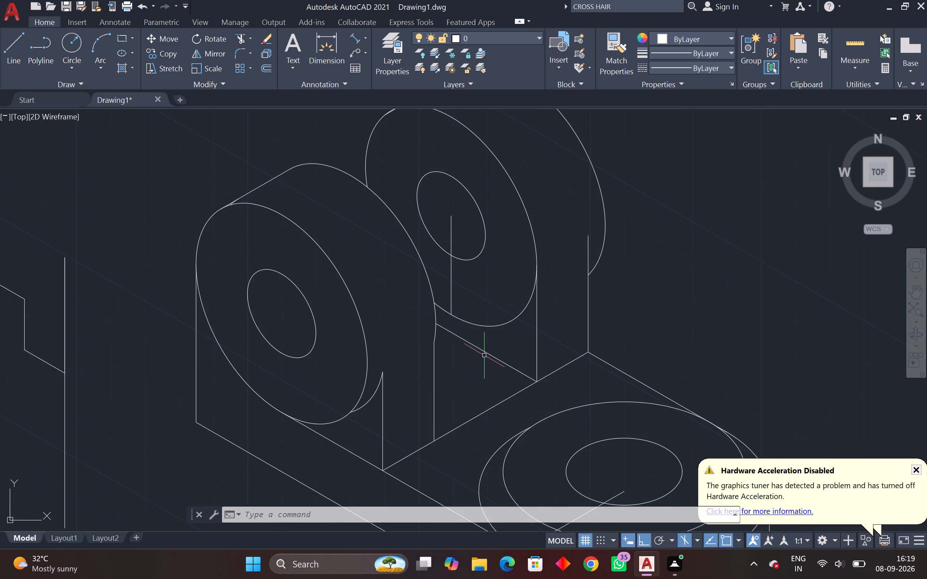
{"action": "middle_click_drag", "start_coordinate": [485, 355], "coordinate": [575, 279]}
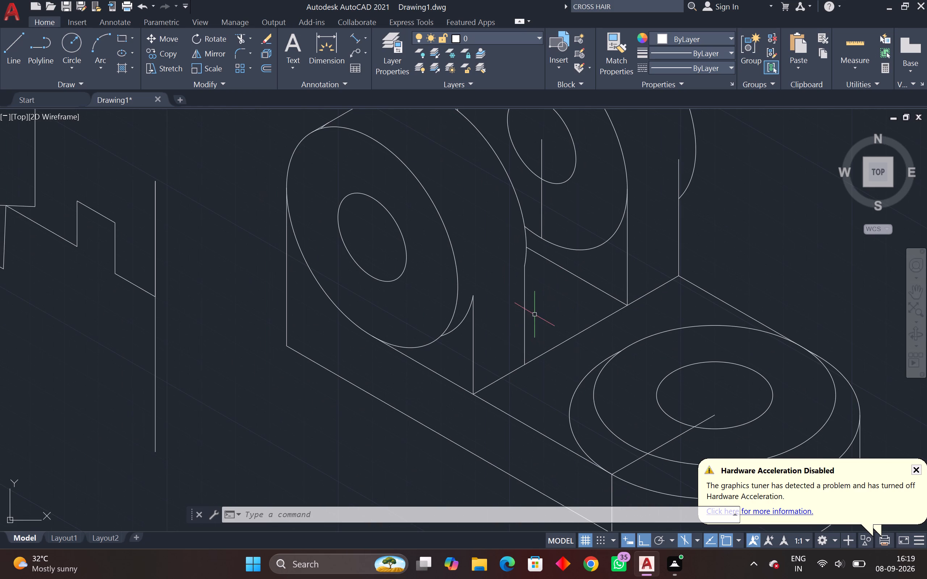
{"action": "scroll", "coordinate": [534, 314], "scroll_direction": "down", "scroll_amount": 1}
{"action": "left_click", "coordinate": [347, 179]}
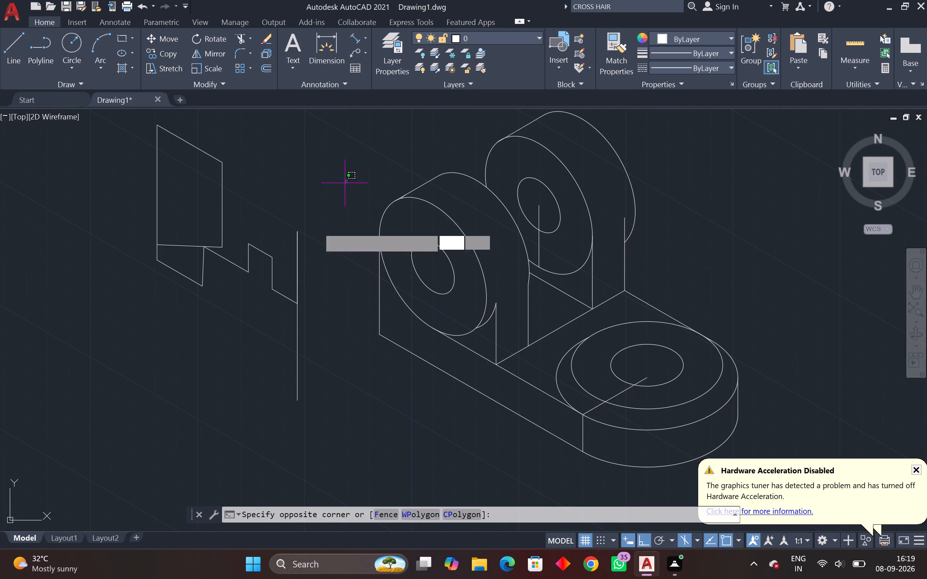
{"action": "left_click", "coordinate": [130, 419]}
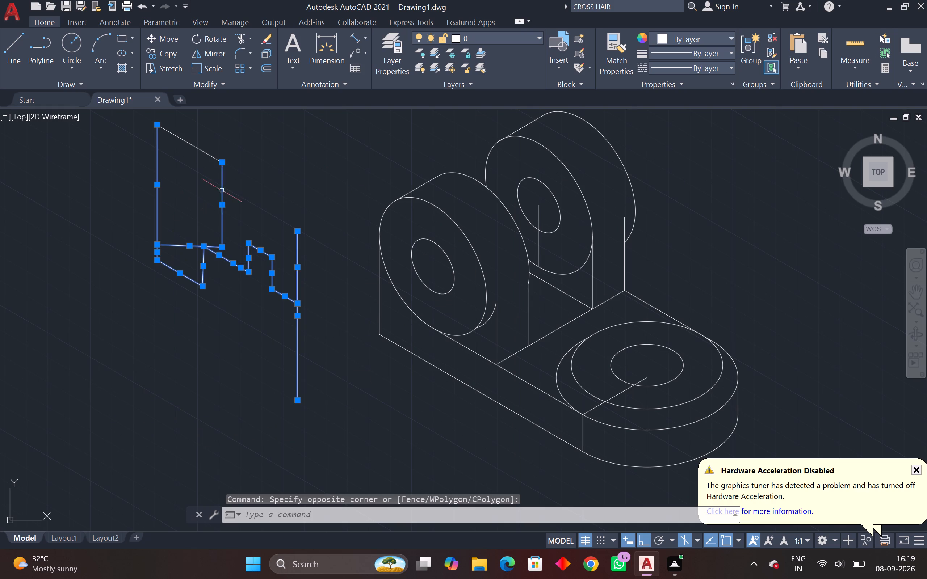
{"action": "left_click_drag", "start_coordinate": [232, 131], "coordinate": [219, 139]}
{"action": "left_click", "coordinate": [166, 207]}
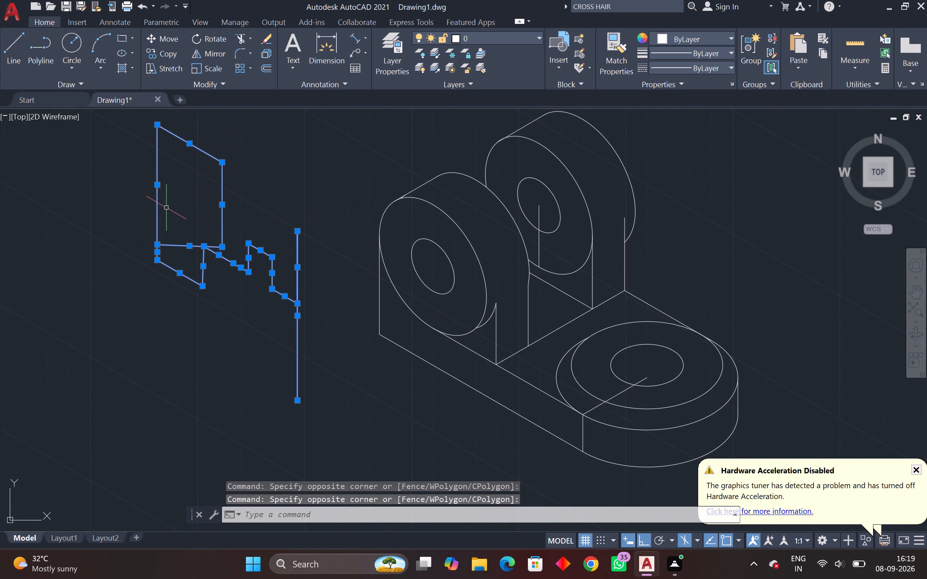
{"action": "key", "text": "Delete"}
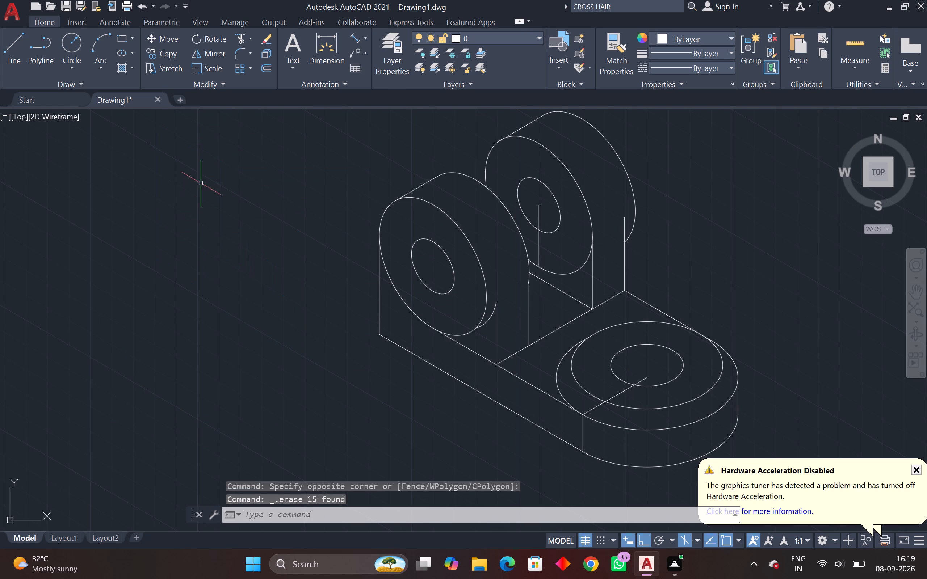
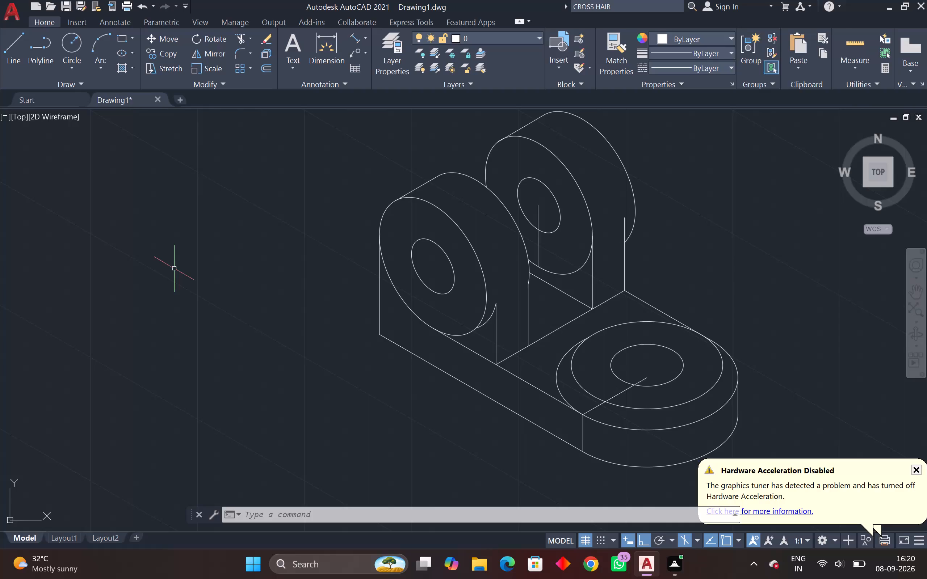
Sketch a freehand trial four-sided outline with one diagonal along the isometric axes, in the empty space beside the front support.
{"action": "left_click", "coordinate": [13, 45]}
{"action": "left_click", "coordinate": [70, 250]}
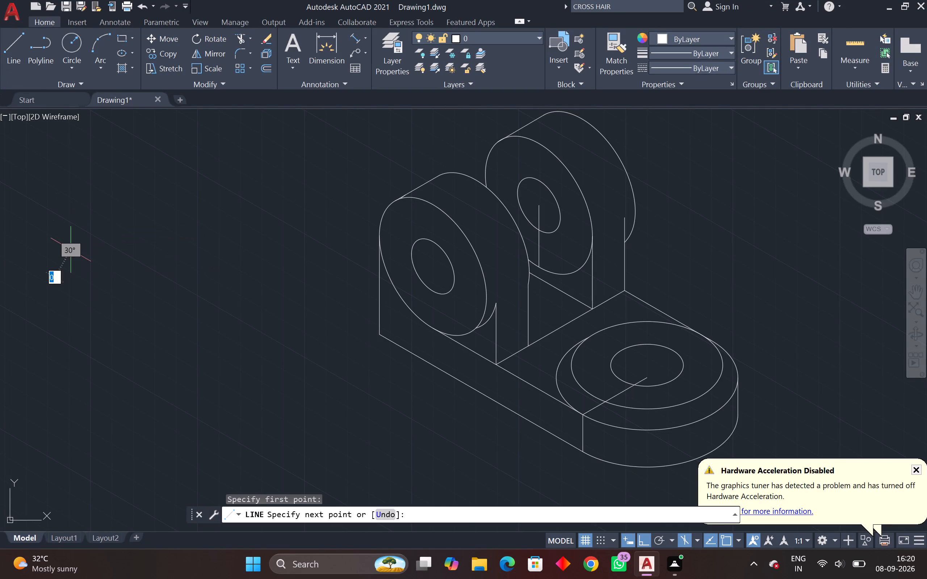
{"action": "left_click", "coordinate": [159, 223]}
{"action": "left_click", "coordinate": [165, 193]}
{"action": "left_click", "coordinate": [62, 210]}
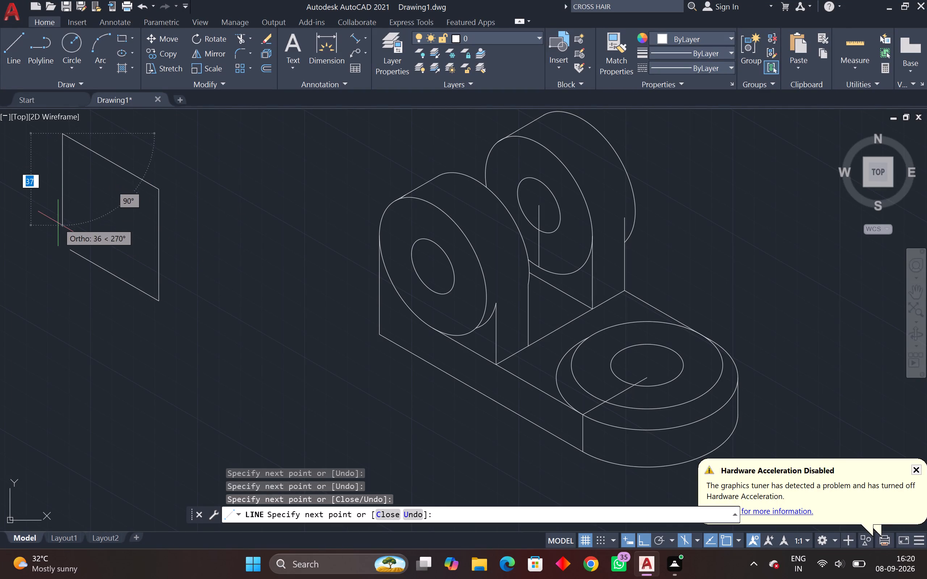
{"action": "left_click", "coordinate": [69, 254]}
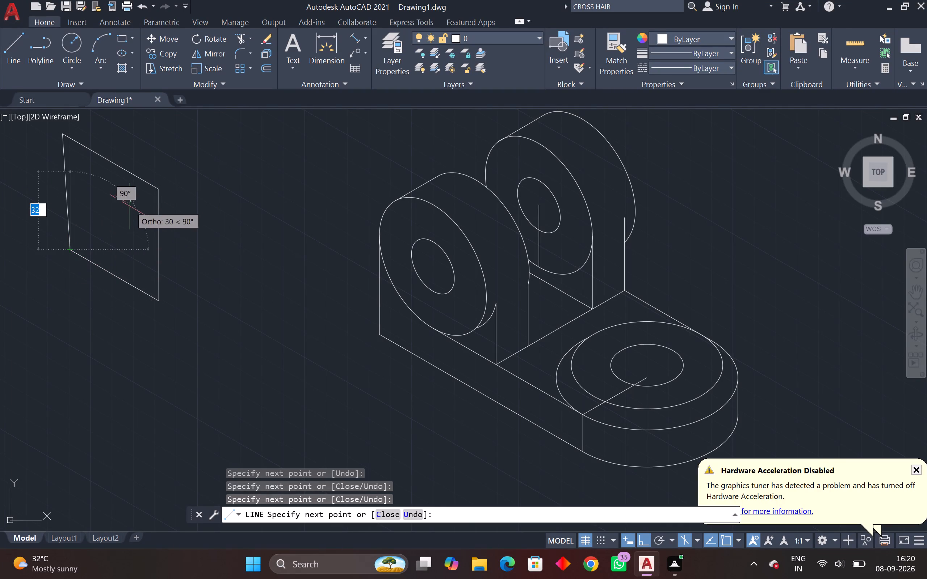
{"action": "left_click", "coordinate": [154, 190]}
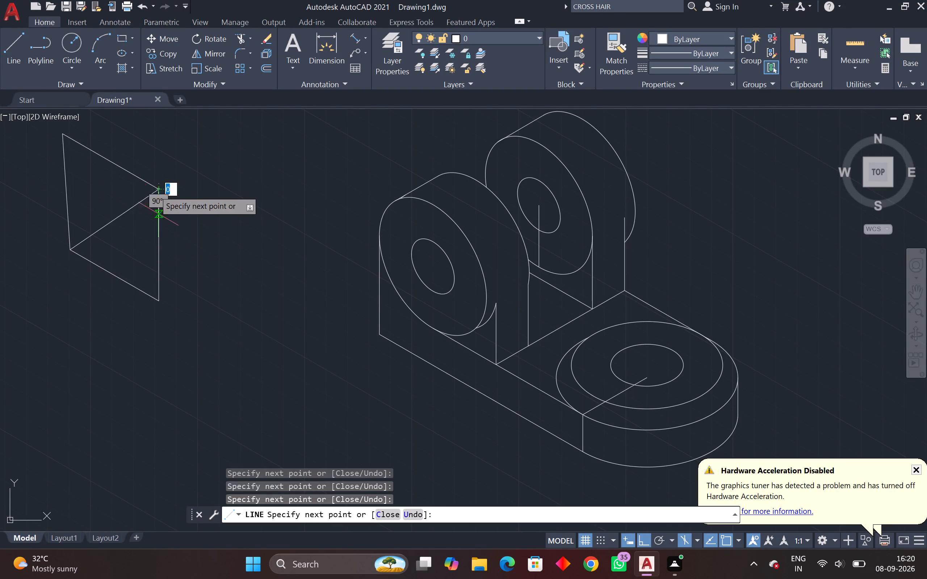
Continue the trial line chain from the diagonal's upper end with connected, overlapping four-sided outlines along the isometric axes, and end the chain.
{"action": "left_click", "coordinate": [195, 224]}
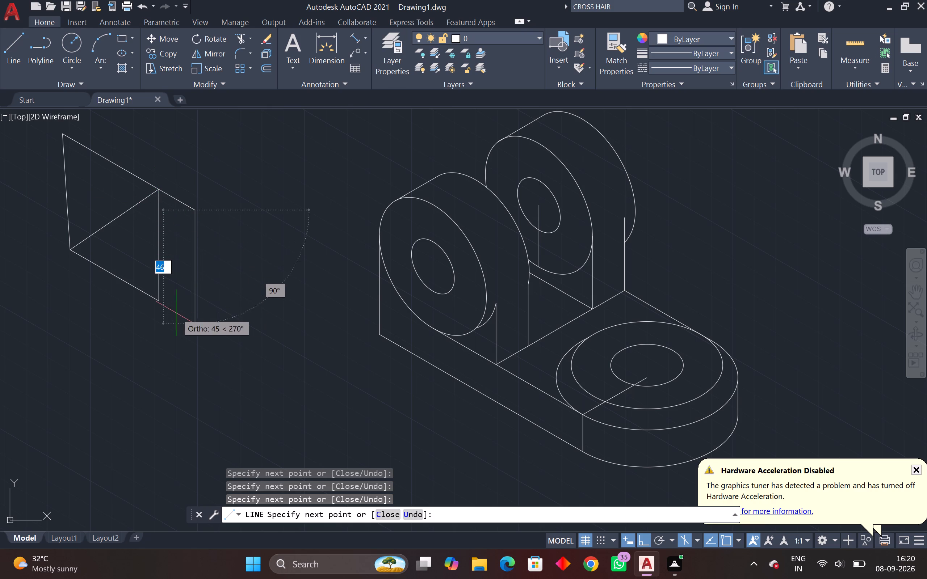
{"action": "left_click", "coordinate": [203, 326]}
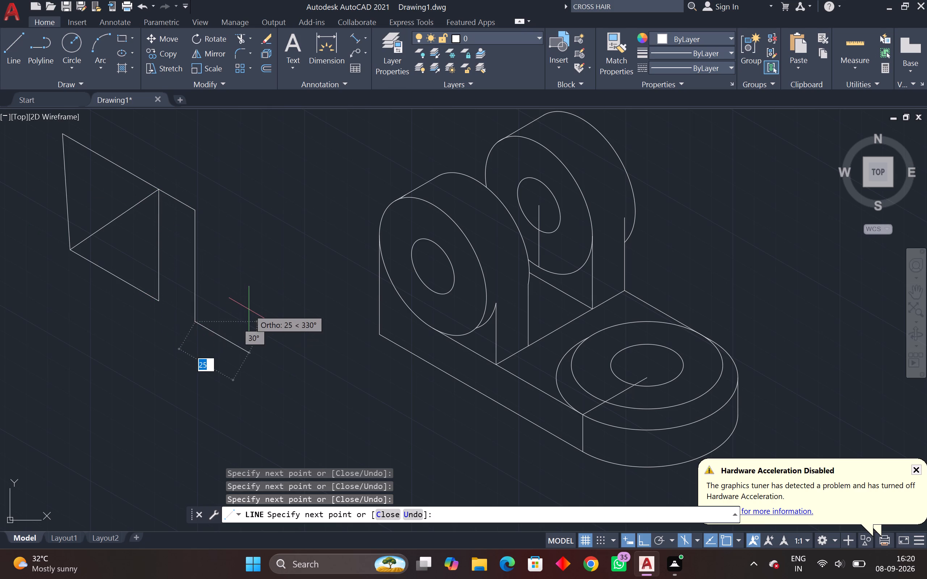
{"action": "left_click_drag", "start_coordinate": [249, 309], "coordinate": [253, 306]}
{"action": "left_click", "coordinate": [263, 231]}
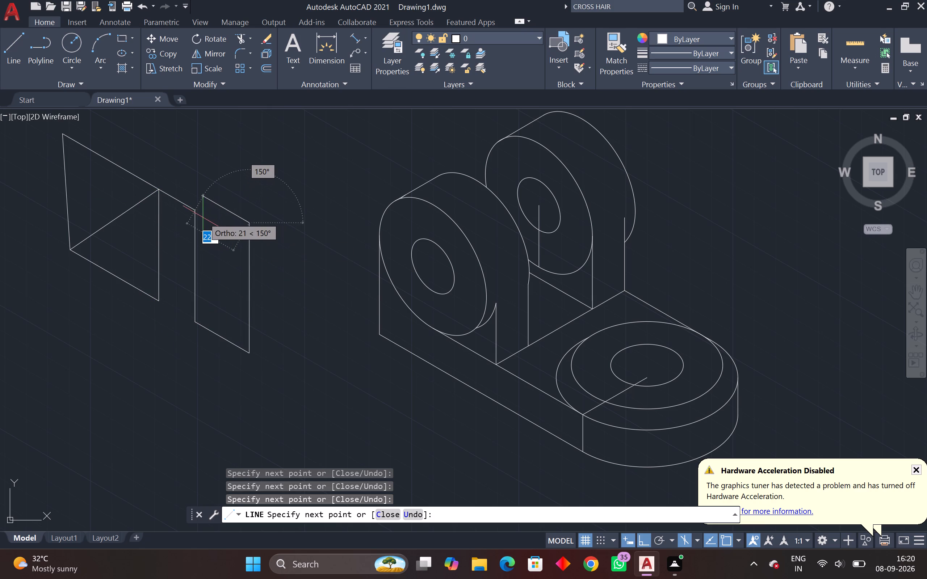
{"action": "left_click", "coordinate": [201, 217]}
{"action": "left_click", "coordinate": [233, 141]}
{"action": "left_click_drag", "start_coordinate": [276, 159], "coordinate": [276, 162]}
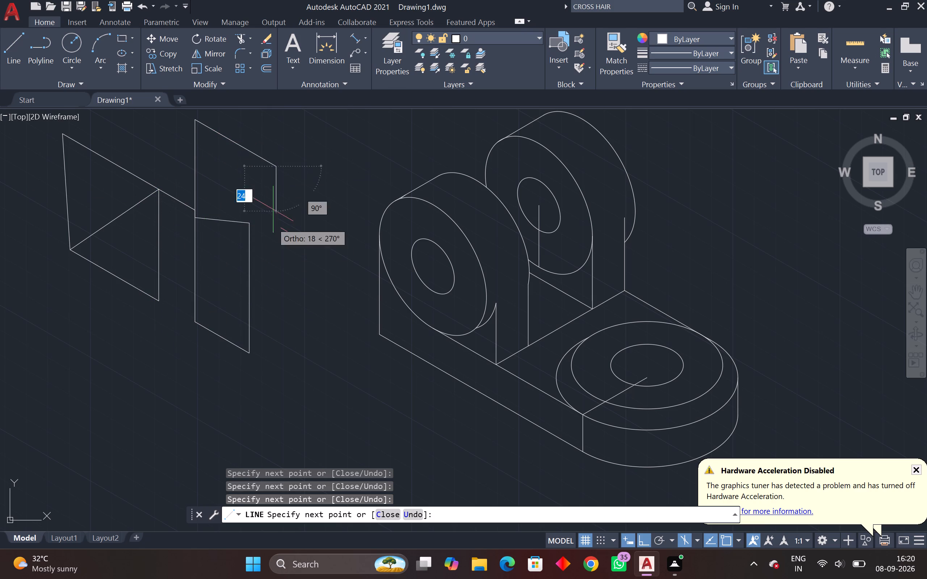
{"action": "left_click", "coordinate": [278, 257]}
{"action": "left_click_drag", "start_coordinate": [235, 274], "coordinate": [225, 275]}
{"action": "left_click", "coordinate": [166, 272]}
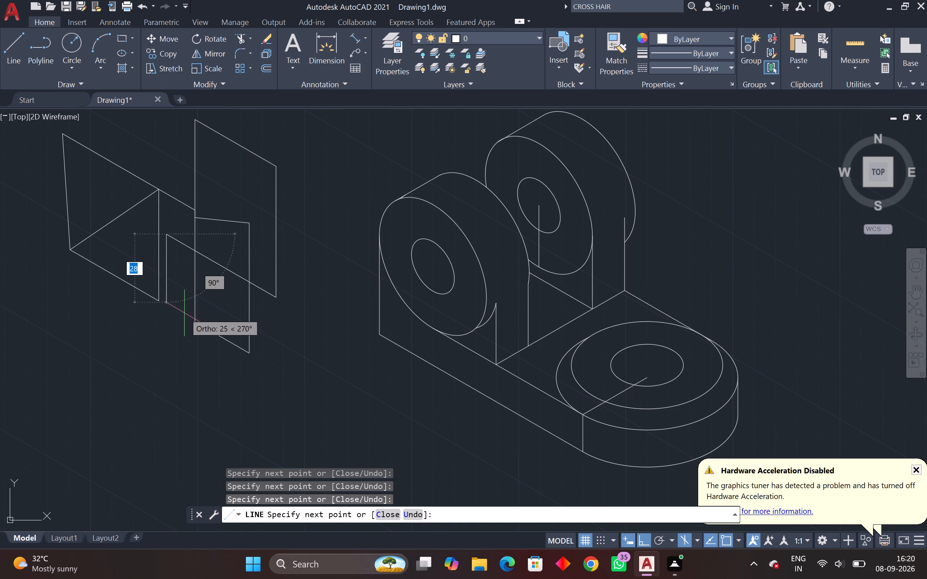
{"action": "left_click", "coordinate": [193, 327]}
{"action": "left_click", "coordinate": [240, 316]}
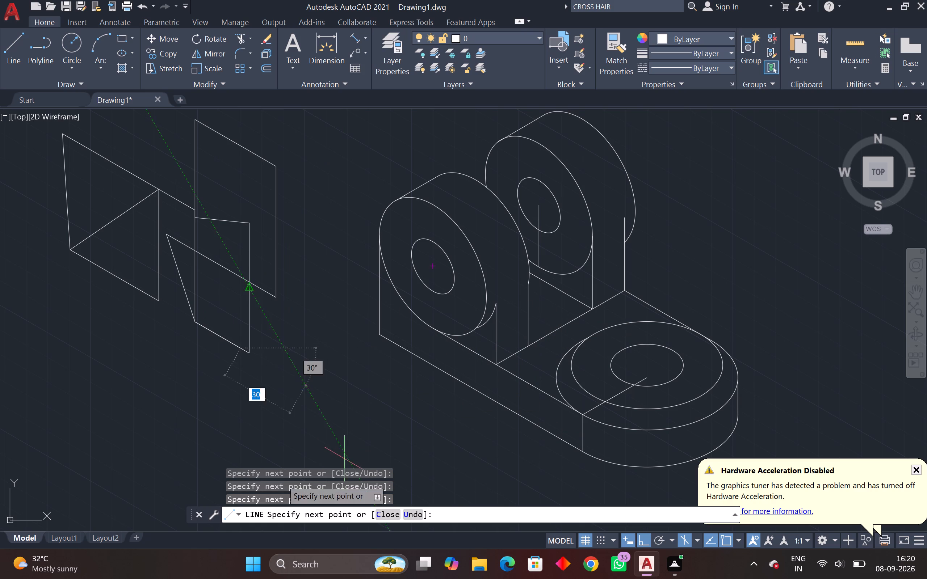
{"action": "key", "text": "Escape"}
{"action": "key", "text": "Escape"}
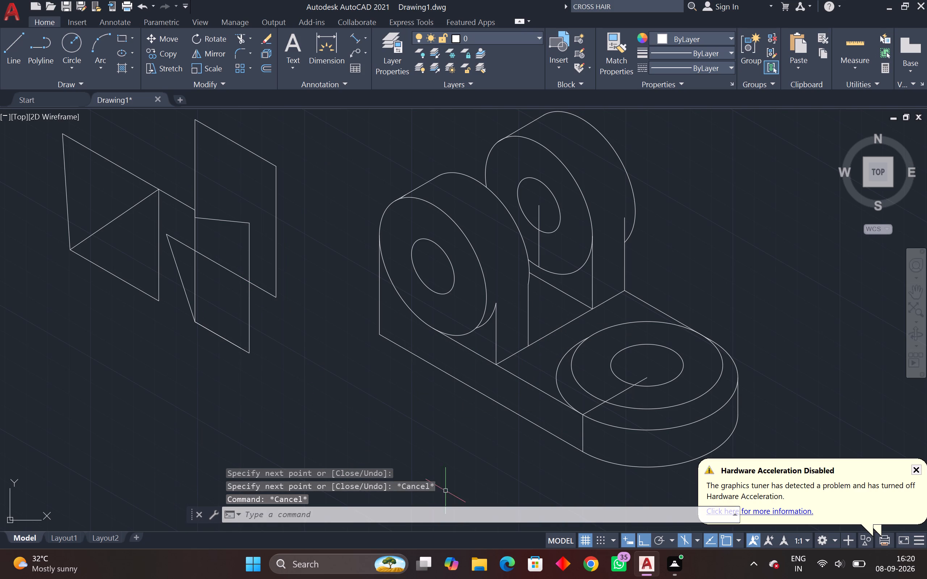
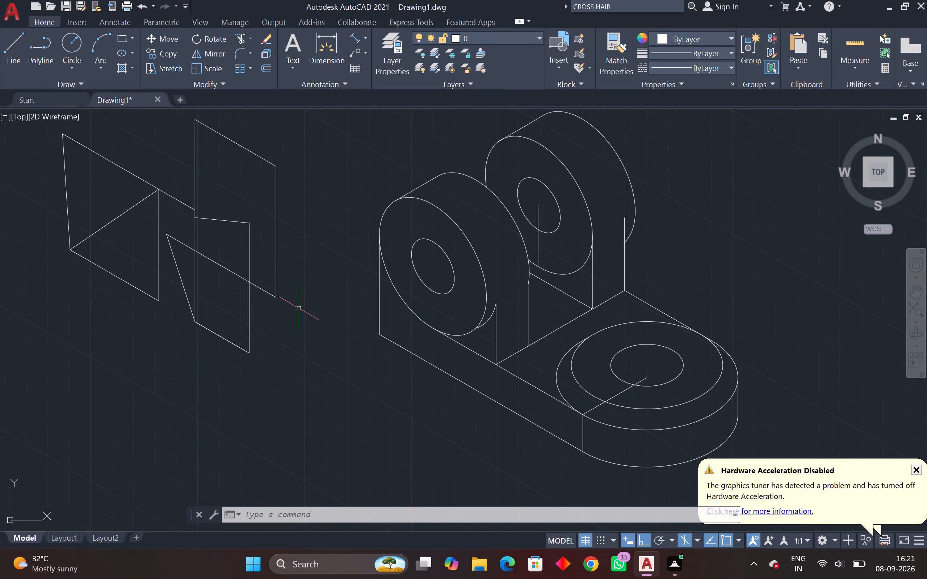
Delete all the trial isometric line outlines drawn beside the bracket.
{"action": "scroll", "coordinate": [303, 309], "scroll_direction": "down", "scroll_amount": 2}
{"action": "middle_click_drag", "start_coordinate": [303, 309], "coordinate": [322, 358]}
{"action": "left_click_drag", "start_coordinate": [323, 274], "coordinate": [290, 308]}
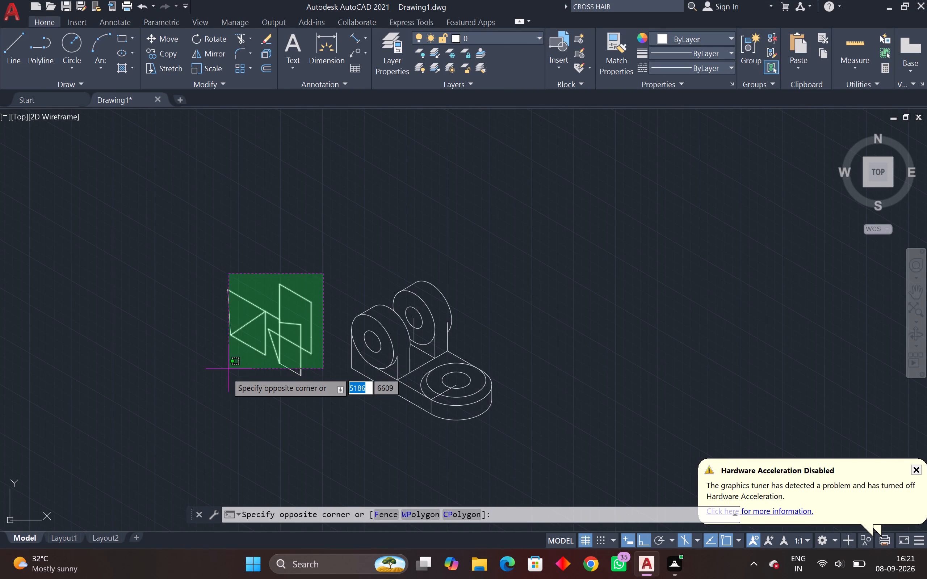
{"action": "left_click", "coordinate": [219, 380]}
{"action": "key", "text": "Delete"}
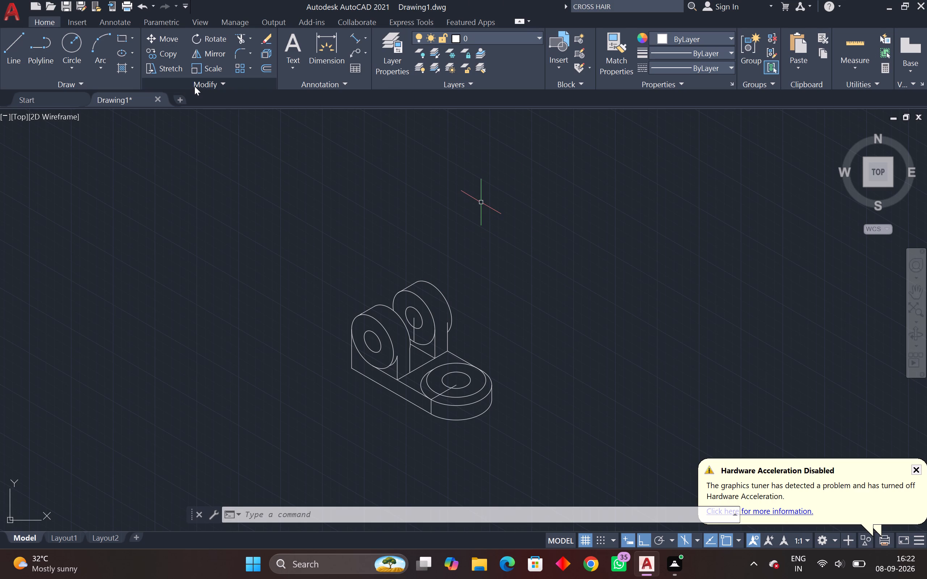
Trim away the stray vertical line through the rear support's hole and the lower arc of its front face outline.
{"action": "middle_click_drag", "start_coordinate": [324, 240], "coordinate": [337, 204]}
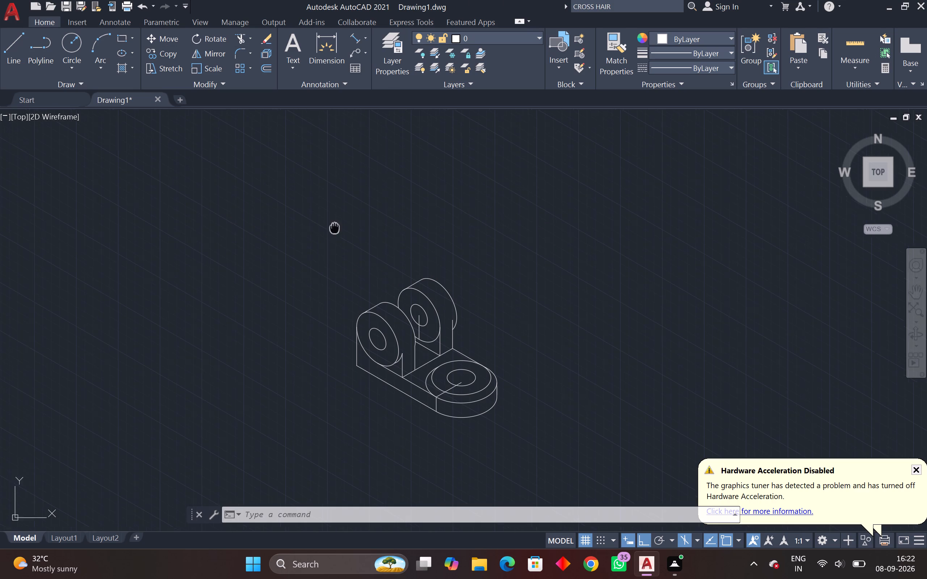
{"action": "middle_click_drag", "start_coordinate": [337, 204], "coordinate": [347, 161]}
{"action": "middle_click_drag", "start_coordinate": [456, 242], "coordinate": [418, 165]}
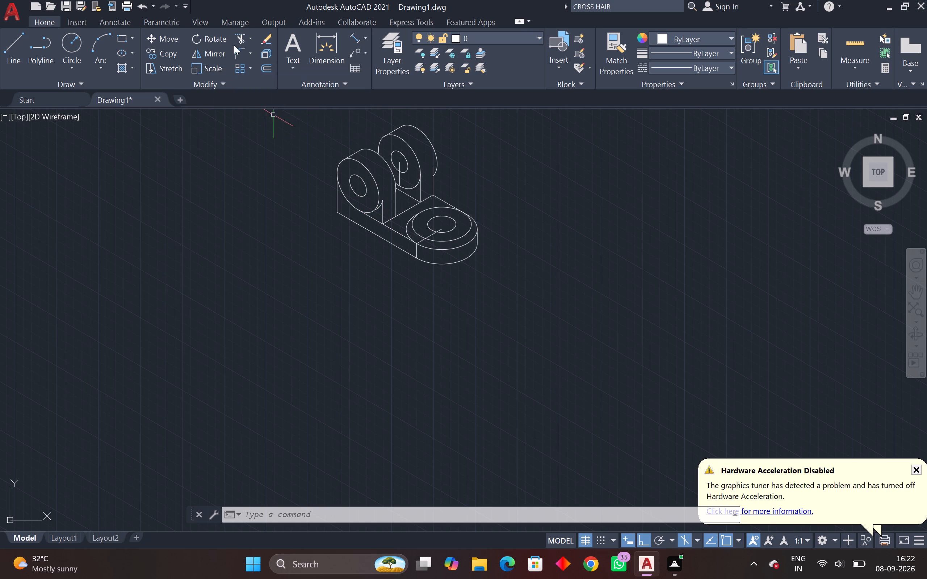
{"action": "left_click", "coordinate": [244, 35]}
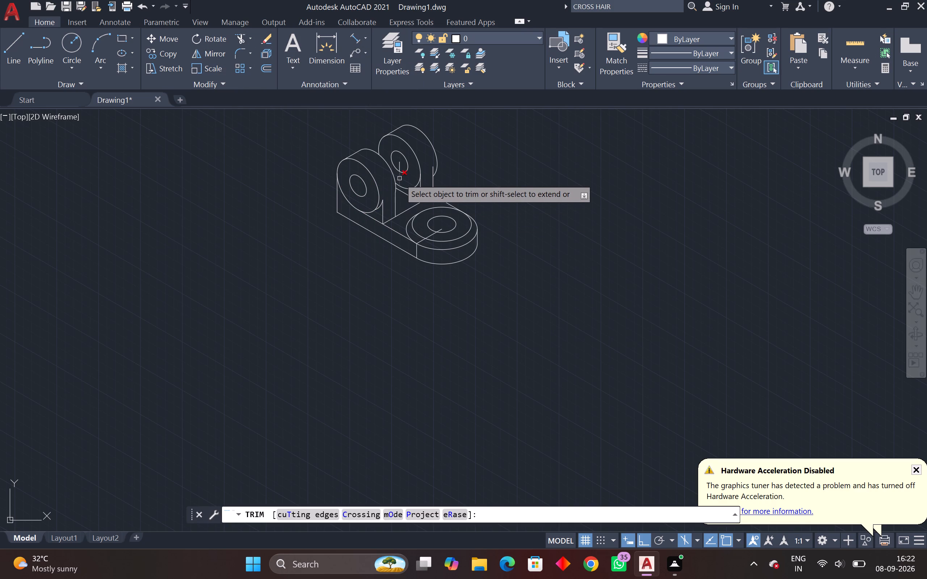
{"action": "left_click", "coordinate": [399, 178]}
{"action": "left_click", "coordinate": [400, 163]}
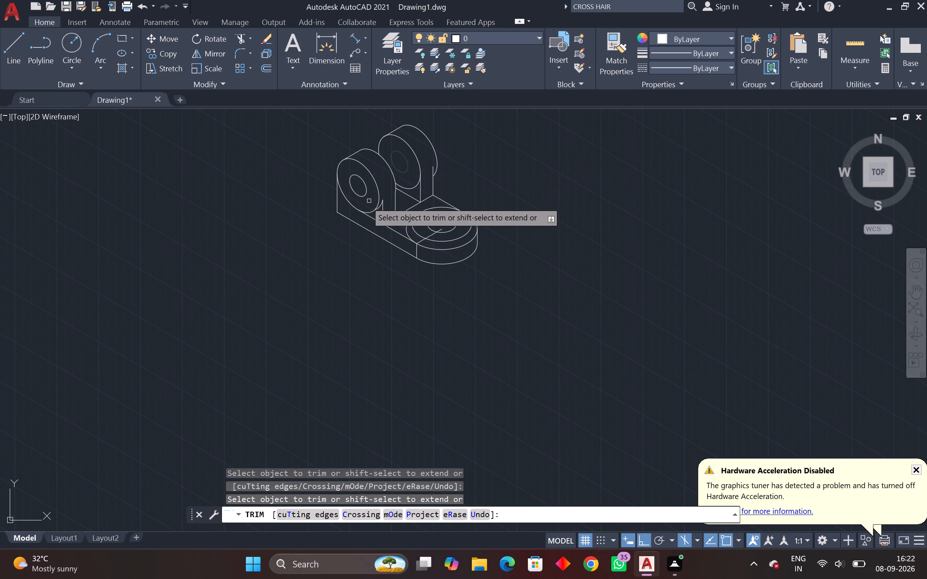
{"action": "left_click", "coordinate": [415, 185]}
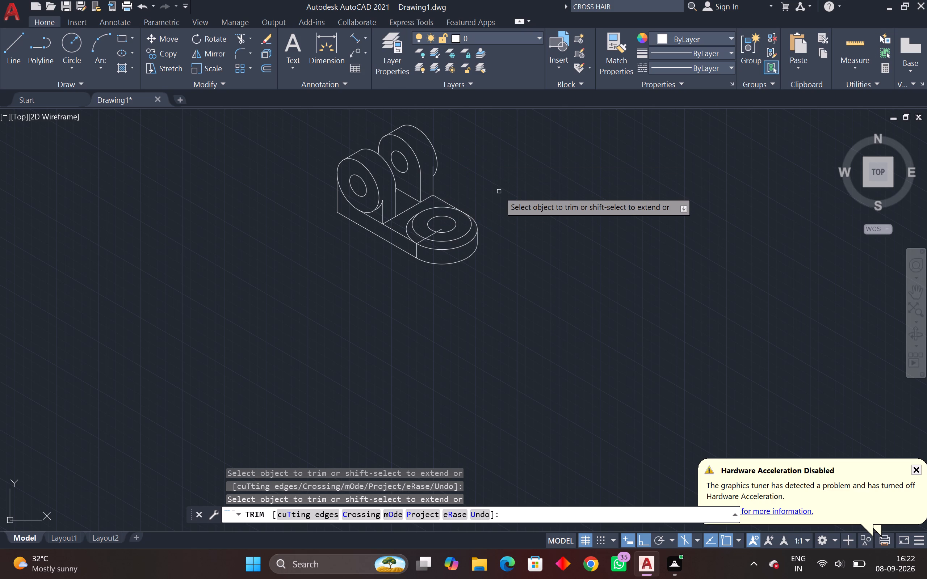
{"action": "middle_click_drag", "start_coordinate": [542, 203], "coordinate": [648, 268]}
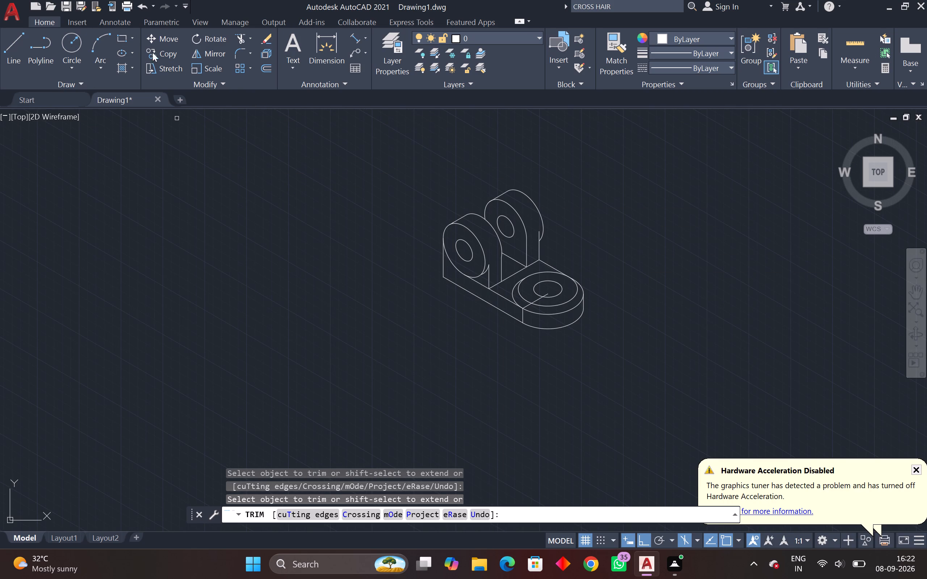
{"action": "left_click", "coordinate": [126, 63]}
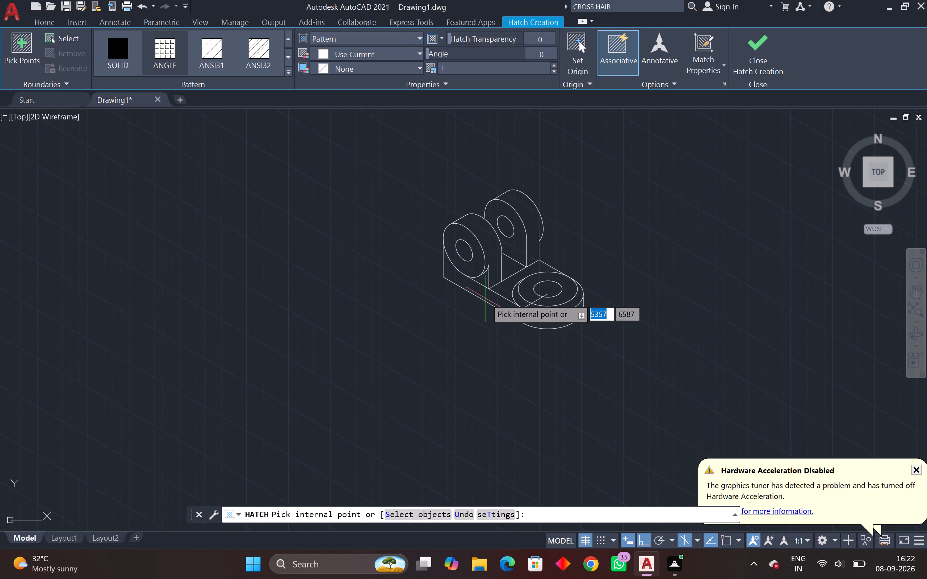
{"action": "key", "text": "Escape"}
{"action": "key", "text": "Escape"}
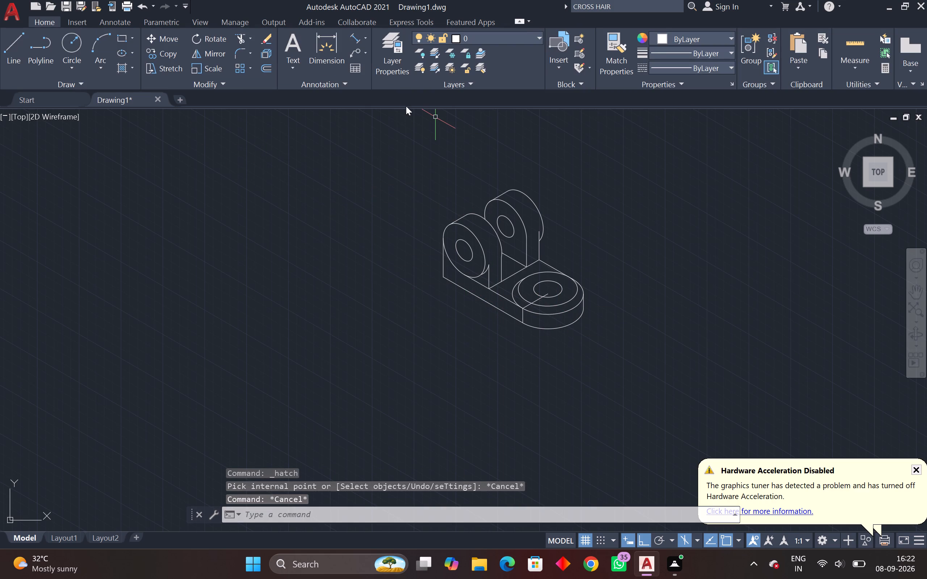
Trim away the stray construction line running from the centre of the boss hole to the base's edge.
{"action": "left_click", "coordinate": [246, 39]}
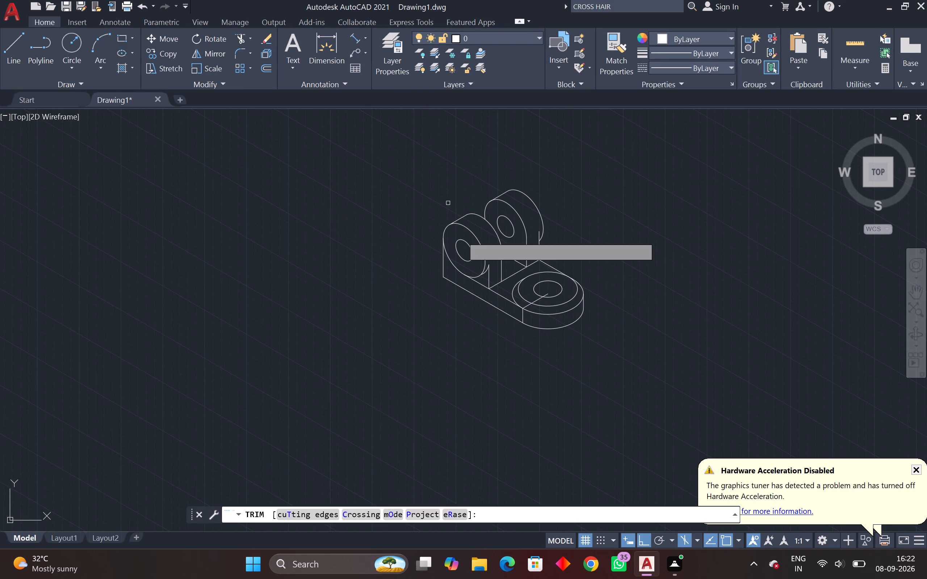
{"action": "left_click", "coordinate": [537, 298]}
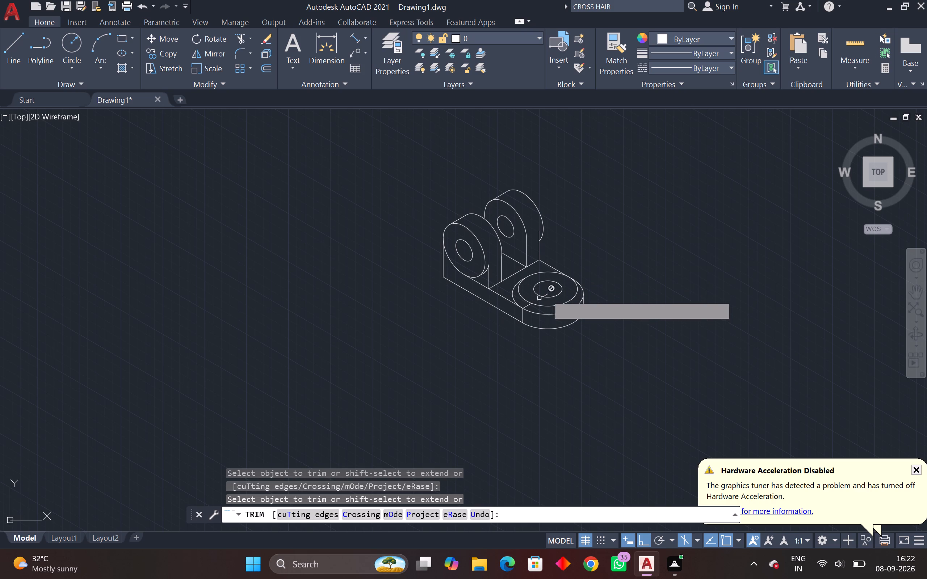
{"action": "scroll", "coordinate": [545, 292], "scroll_direction": "up", "scroll_amount": 3}
{"action": "left_click", "coordinate": [549, 297]}
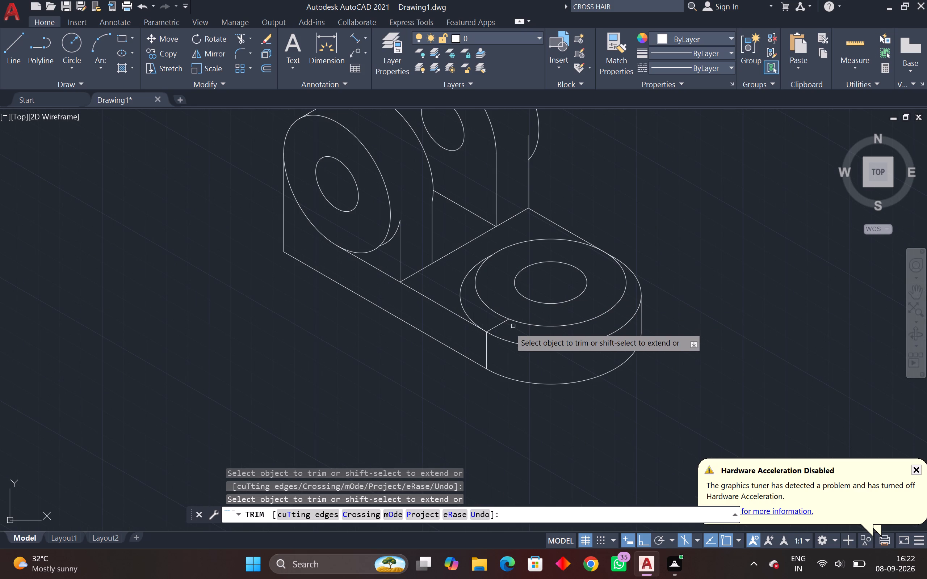
{"action": "left_click", "coordinate": [503, 324]}
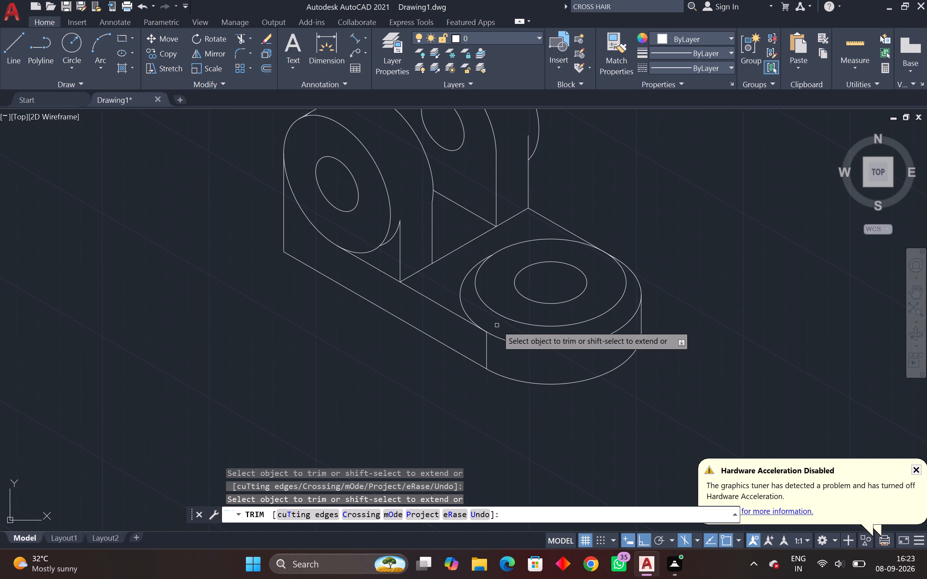
{"action": "scroll", "coordinate": [497, 325], "scroll_direction": "down", "scroll_amount": 2}
{"action": "scroll", "coordinate": [497, 325], "scroll_direction": "up", "scroll_amount": 2}
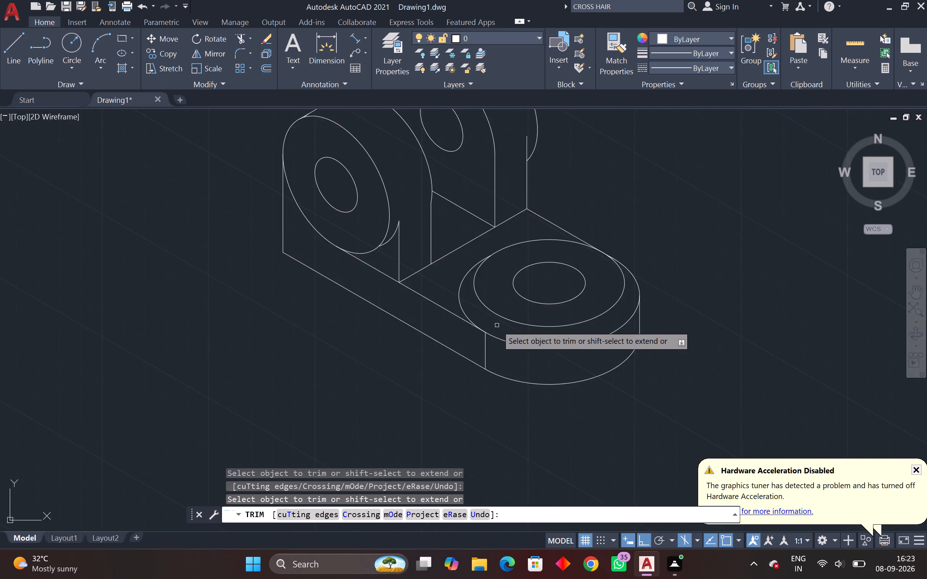
{"action": "scroll", "coordinate": [497, 325], "scroll_direction": "down", "scroll_amount": 2}
{"action": "key", "text": "Escape"}
{"action": "key", "text": "Escape"}
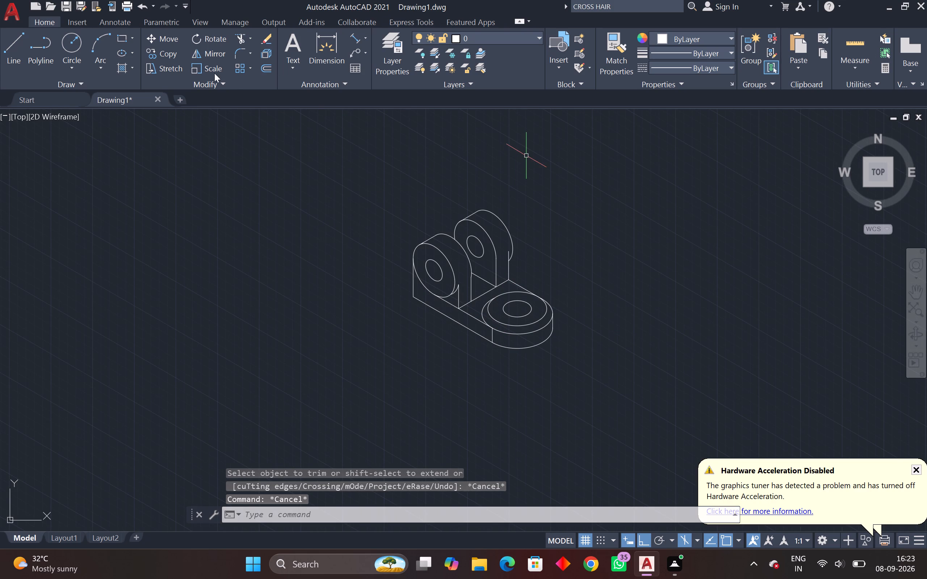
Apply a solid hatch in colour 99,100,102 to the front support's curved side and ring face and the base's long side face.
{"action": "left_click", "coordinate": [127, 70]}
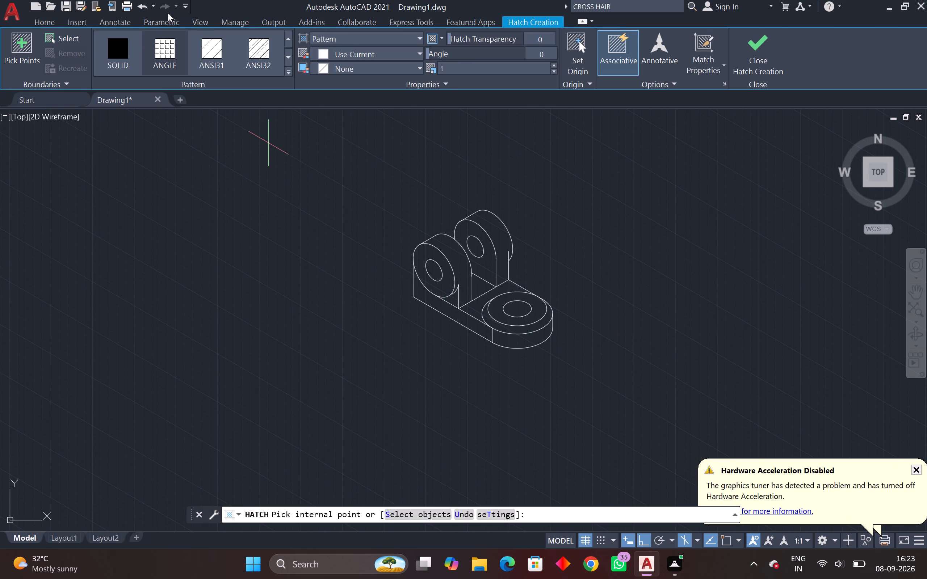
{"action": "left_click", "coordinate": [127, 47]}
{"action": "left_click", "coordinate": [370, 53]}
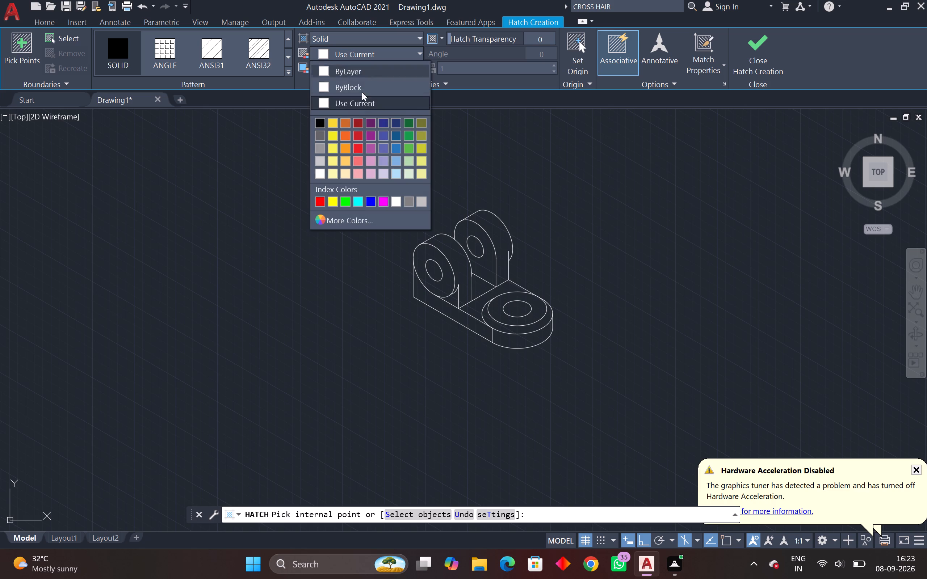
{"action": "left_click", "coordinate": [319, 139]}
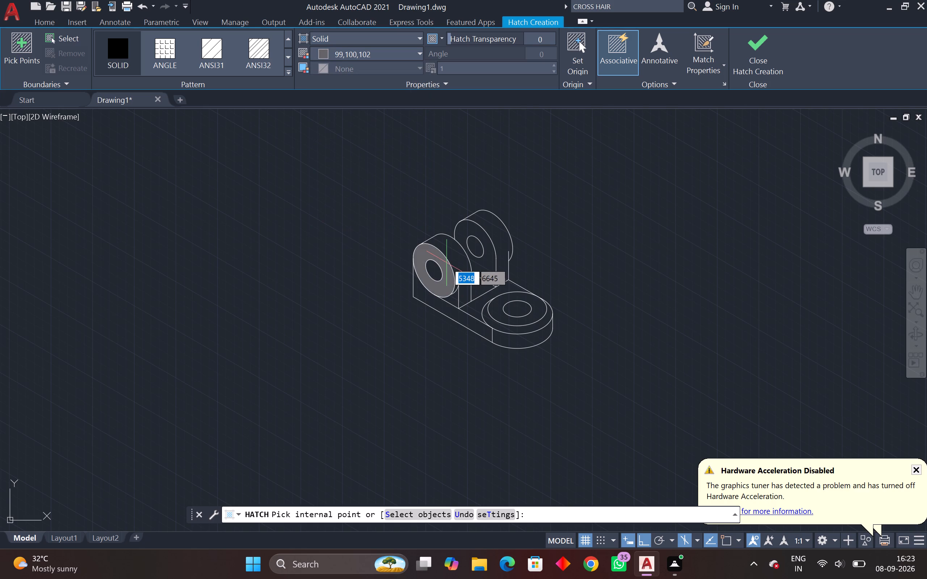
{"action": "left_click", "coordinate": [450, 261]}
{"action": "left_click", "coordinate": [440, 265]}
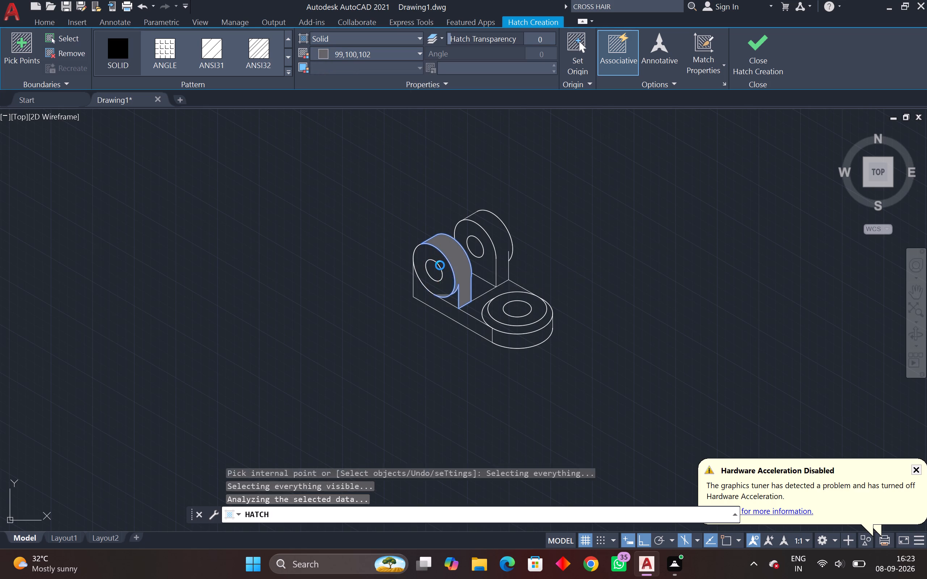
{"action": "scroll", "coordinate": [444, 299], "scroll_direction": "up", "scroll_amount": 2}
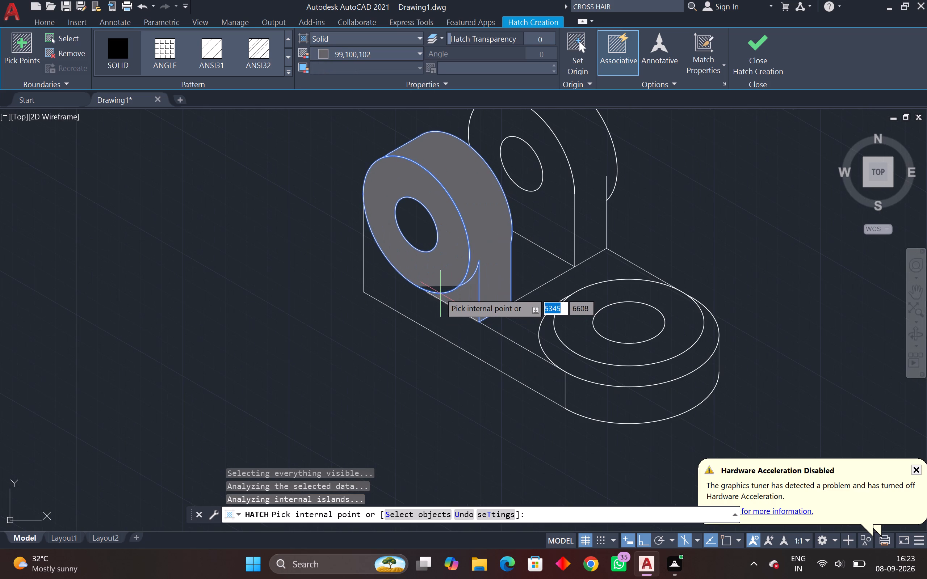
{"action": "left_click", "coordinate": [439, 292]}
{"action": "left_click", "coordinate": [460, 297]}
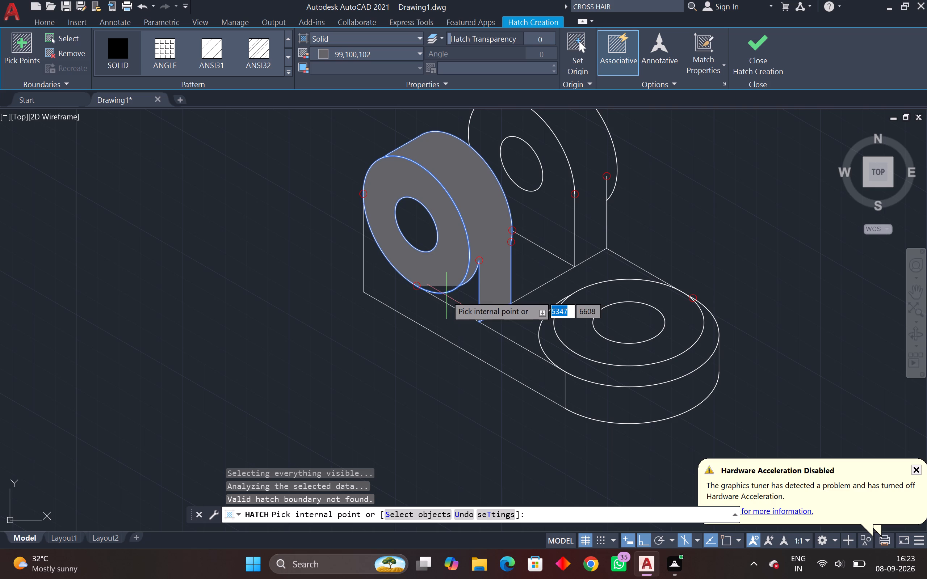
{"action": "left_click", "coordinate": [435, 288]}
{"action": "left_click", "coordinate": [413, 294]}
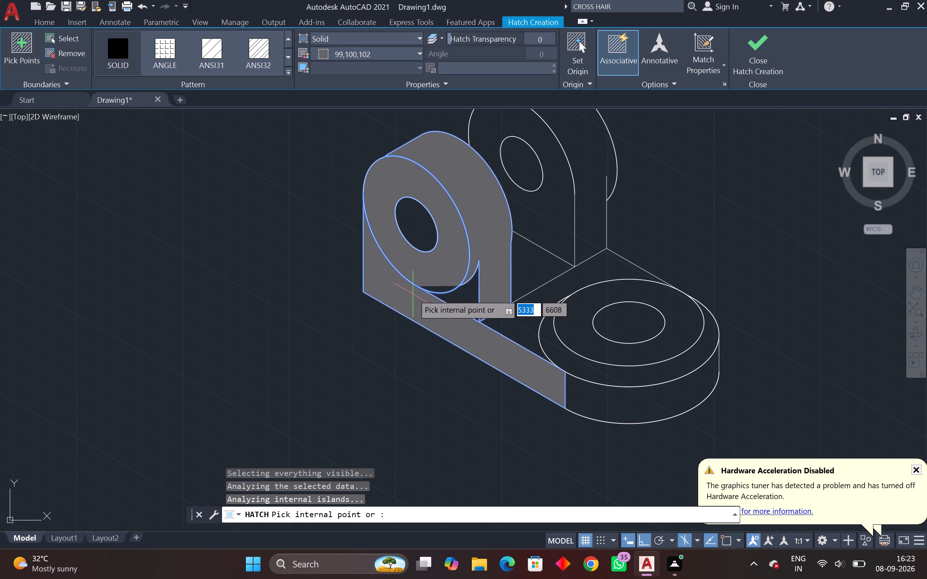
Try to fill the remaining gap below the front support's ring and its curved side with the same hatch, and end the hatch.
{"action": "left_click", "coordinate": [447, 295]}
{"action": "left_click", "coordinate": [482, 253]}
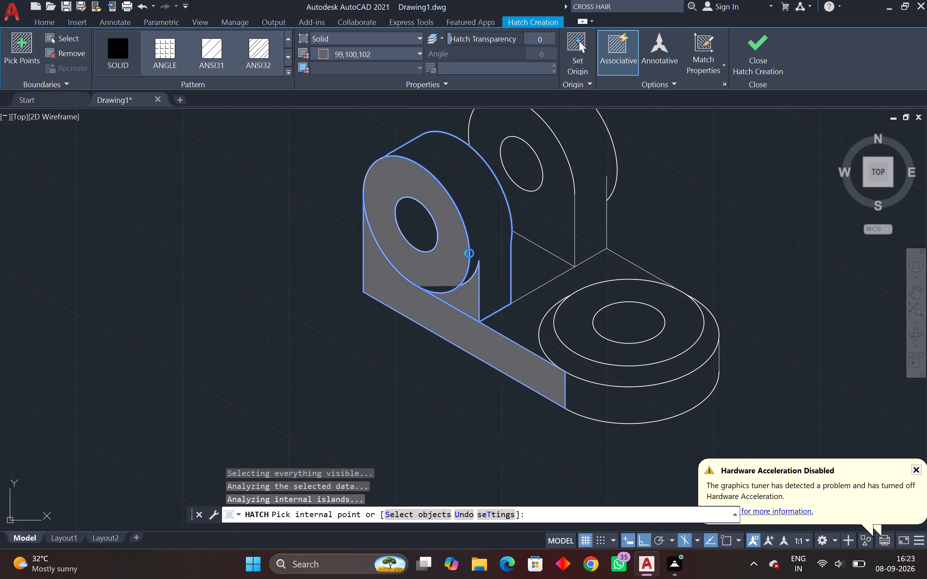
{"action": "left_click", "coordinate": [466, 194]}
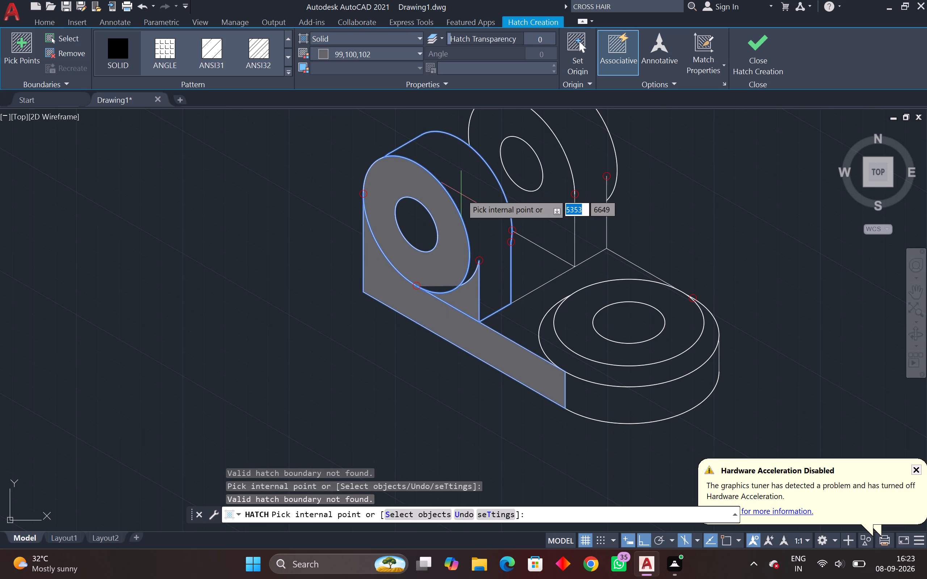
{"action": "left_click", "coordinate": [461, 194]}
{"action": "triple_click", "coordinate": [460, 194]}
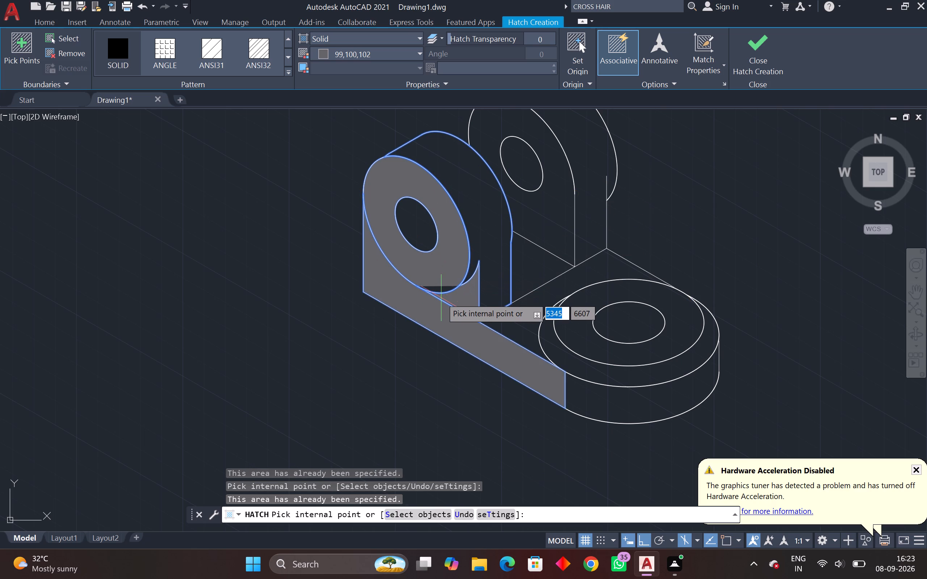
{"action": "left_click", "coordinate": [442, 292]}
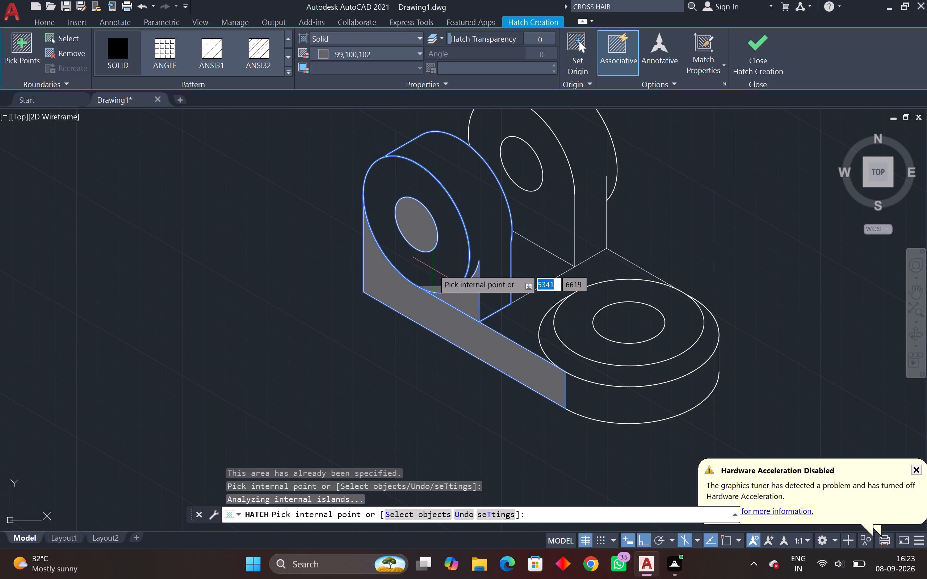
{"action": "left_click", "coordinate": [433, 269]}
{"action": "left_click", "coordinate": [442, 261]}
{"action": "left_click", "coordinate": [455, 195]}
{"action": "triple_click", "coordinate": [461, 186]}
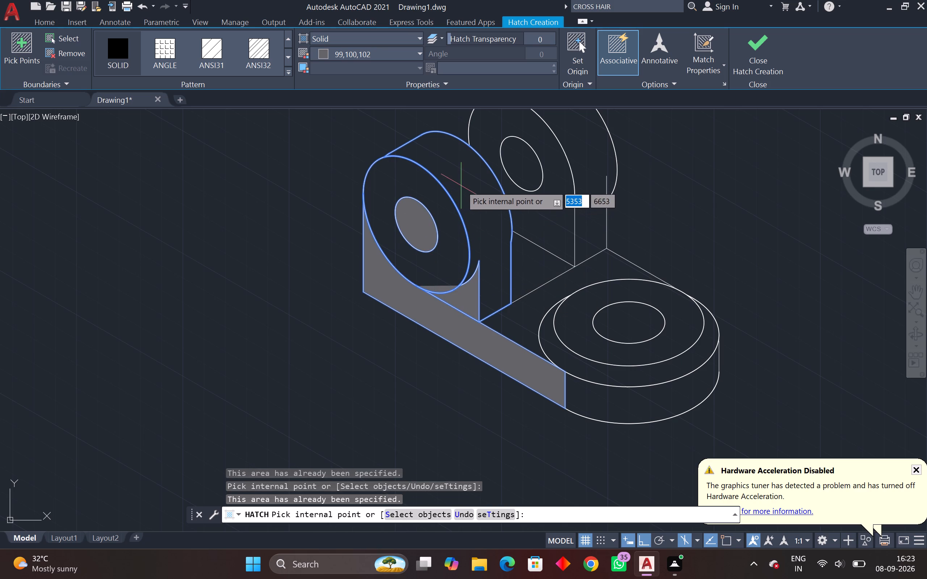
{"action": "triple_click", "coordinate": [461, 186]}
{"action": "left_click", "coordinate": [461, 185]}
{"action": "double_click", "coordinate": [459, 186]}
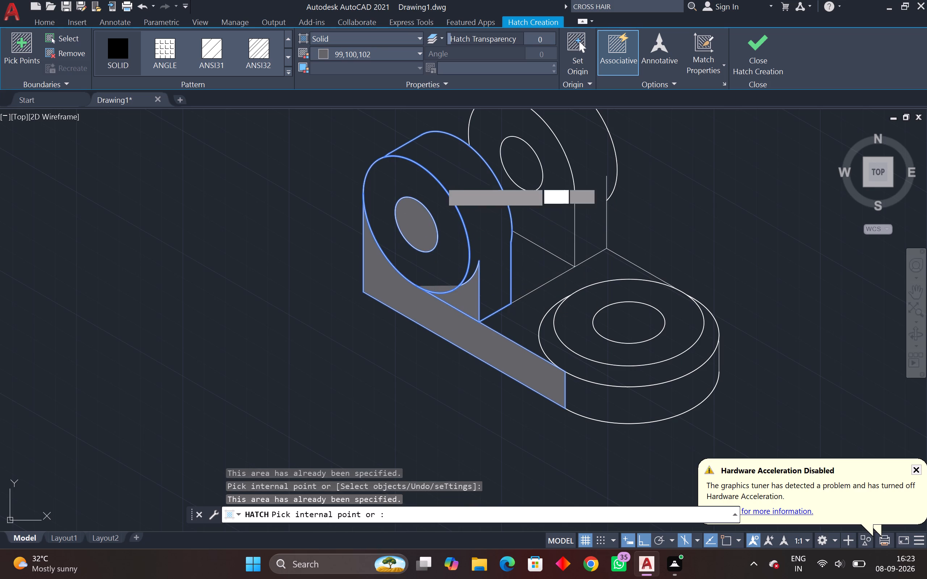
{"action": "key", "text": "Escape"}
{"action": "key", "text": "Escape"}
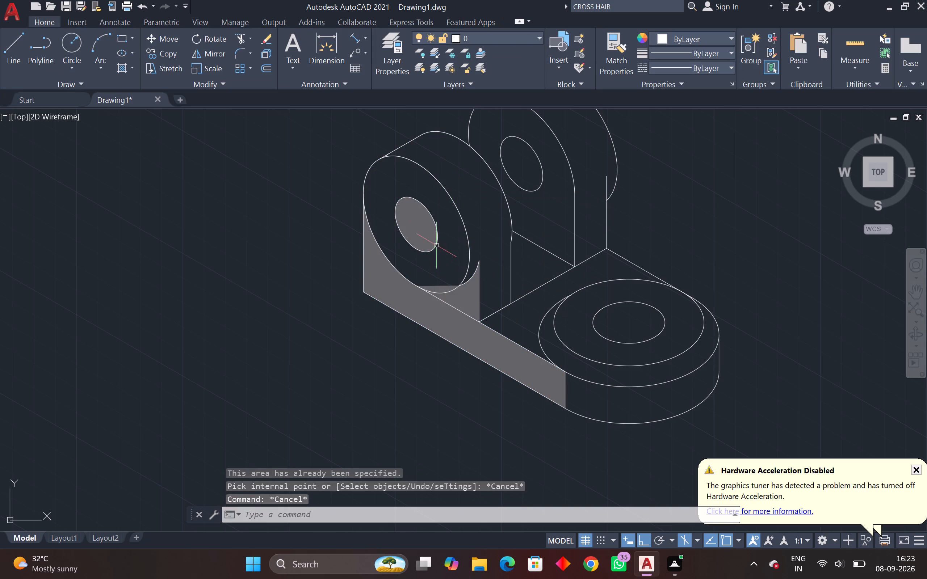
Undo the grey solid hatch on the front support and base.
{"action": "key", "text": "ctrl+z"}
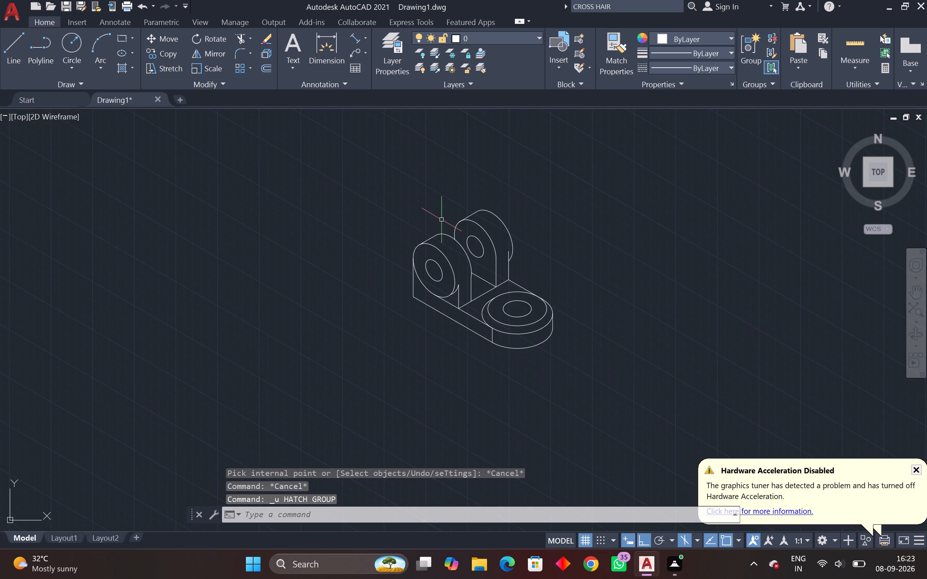
Start a hatch with the solid pattern in colour 99,100,102.
{"action": "left_click", "coordinate": [117, 62]}
{"action": "left_click_drag", "start_coordinate": [554, 201], "coordinate": [521, 239]}
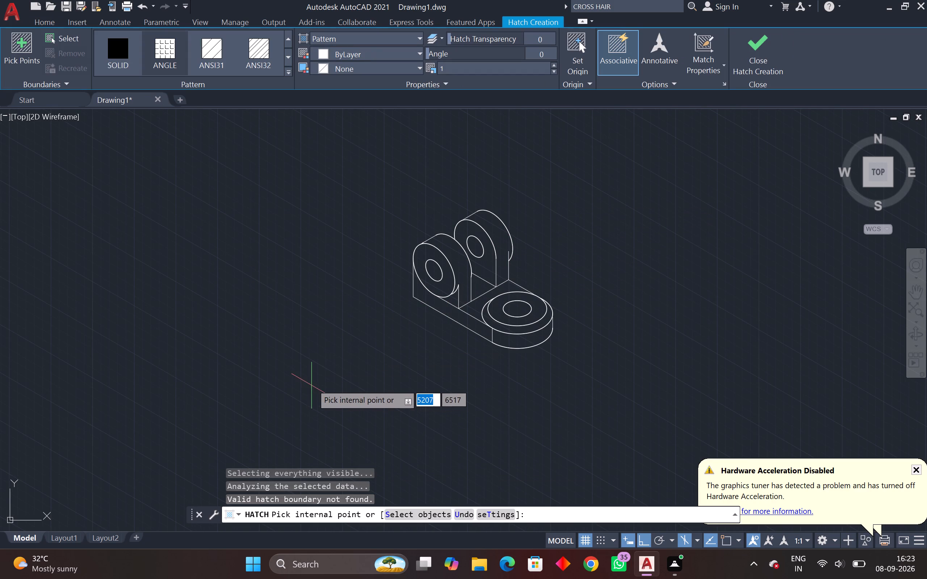
{"action": "left_click", "coordinate": [108, 56]}
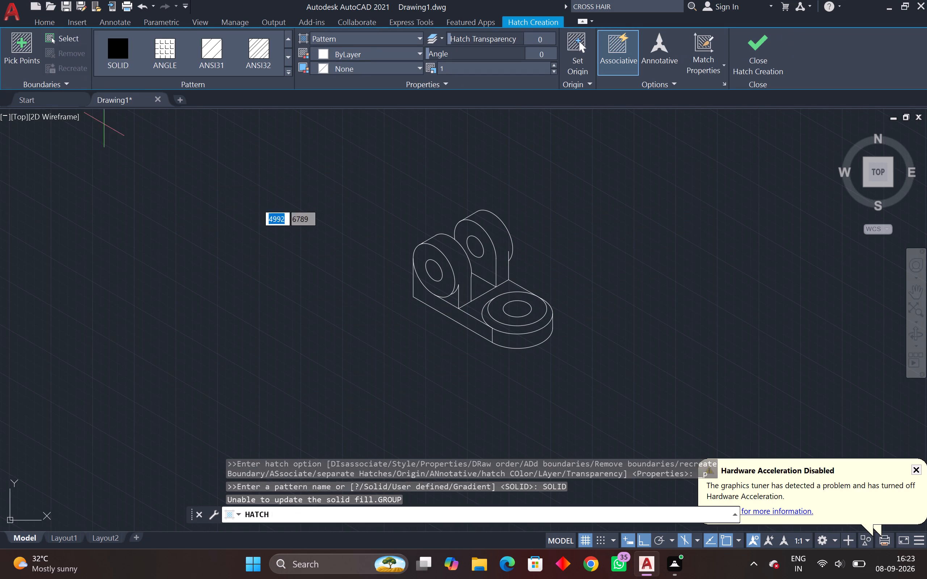
{"action": "left_click", "coordinate": [362, 60]}
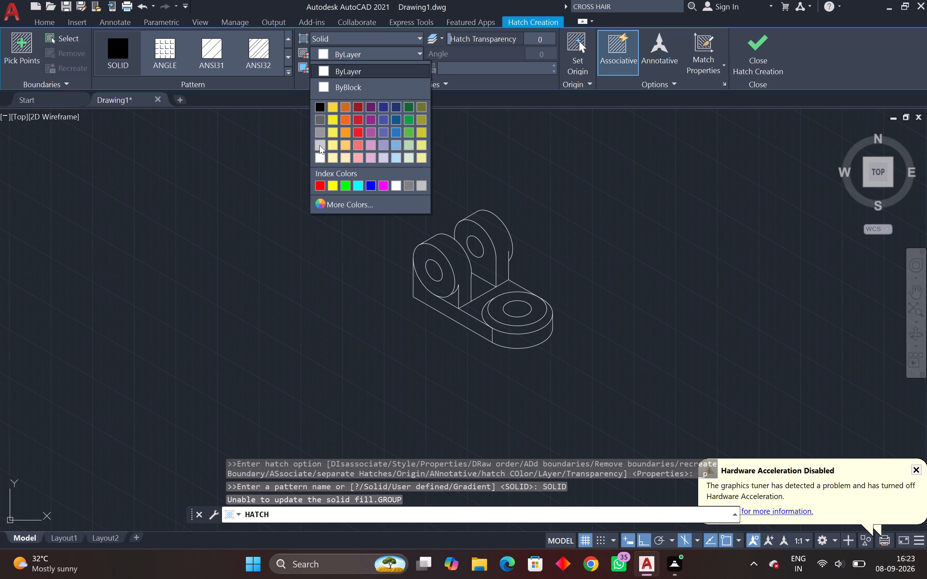
{"action": "left_click", "coordinate": [320, 121]}
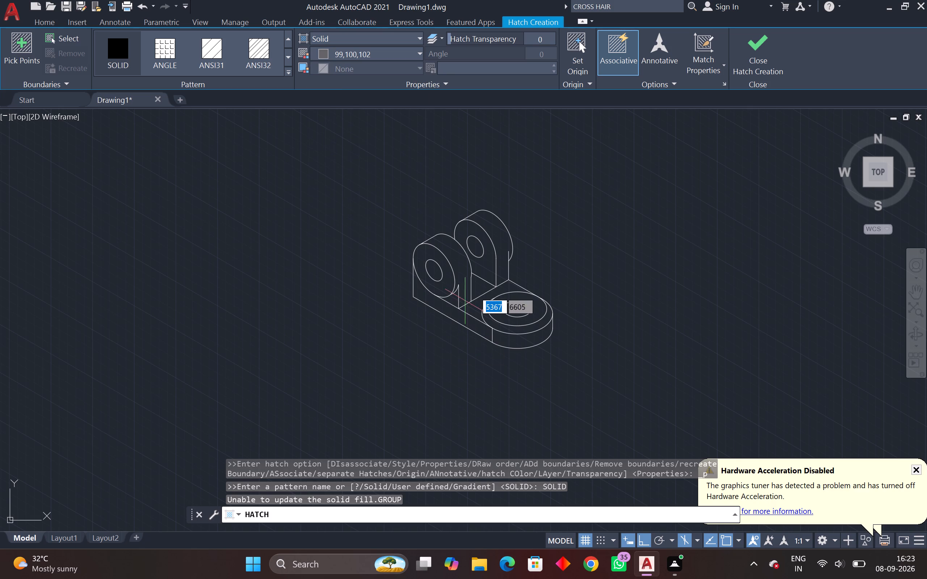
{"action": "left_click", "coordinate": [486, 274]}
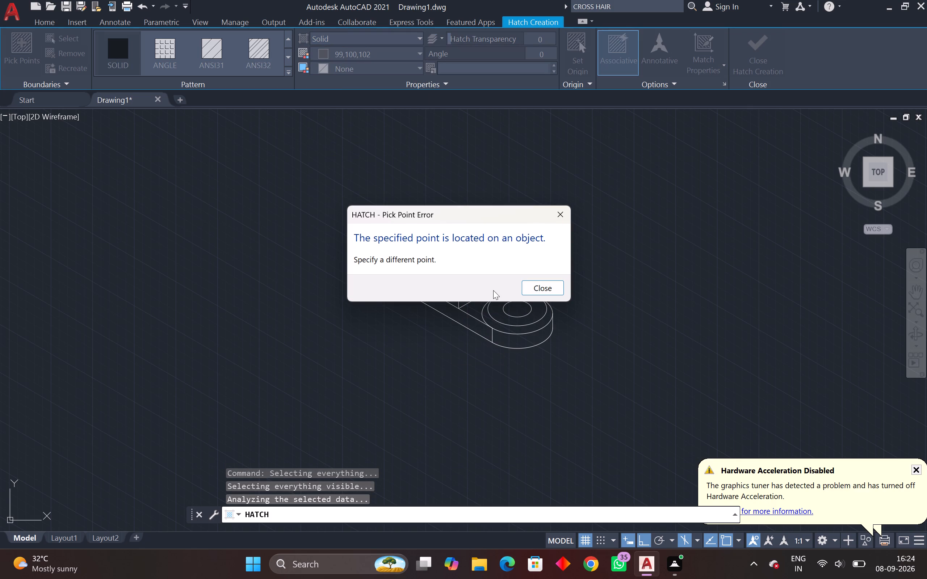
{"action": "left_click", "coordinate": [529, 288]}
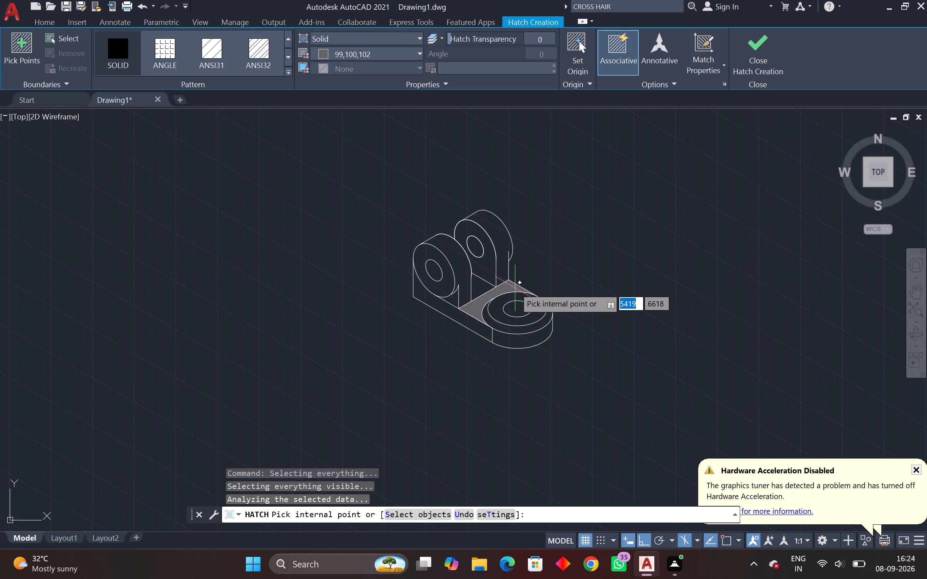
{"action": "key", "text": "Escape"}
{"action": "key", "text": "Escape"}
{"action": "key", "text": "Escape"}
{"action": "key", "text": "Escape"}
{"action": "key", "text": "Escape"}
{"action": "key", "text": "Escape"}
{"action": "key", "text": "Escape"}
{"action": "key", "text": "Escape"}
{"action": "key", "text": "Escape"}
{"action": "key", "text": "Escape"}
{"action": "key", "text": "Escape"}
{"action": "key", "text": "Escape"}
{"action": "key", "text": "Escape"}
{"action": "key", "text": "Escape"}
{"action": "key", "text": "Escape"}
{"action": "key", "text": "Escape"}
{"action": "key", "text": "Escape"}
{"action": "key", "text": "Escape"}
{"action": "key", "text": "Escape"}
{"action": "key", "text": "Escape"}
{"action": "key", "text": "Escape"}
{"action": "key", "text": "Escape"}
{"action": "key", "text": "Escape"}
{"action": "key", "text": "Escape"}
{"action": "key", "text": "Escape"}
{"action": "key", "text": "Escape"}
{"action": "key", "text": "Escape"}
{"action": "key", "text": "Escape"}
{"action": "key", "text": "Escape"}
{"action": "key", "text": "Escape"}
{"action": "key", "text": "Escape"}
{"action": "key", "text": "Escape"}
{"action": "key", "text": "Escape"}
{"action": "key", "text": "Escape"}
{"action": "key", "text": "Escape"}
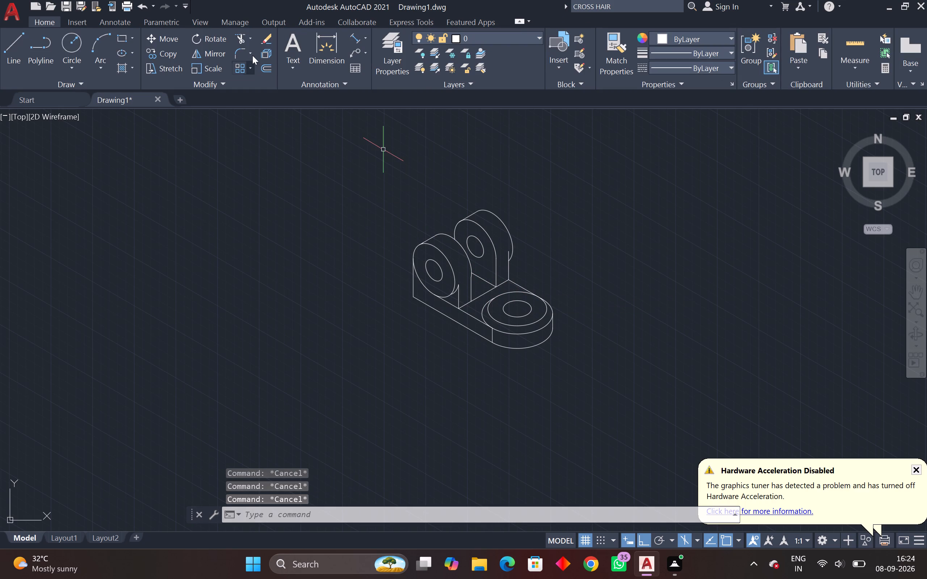
Apply the solid hatch to the rear support's front and side faces, the front support's curved side and ring, and the base's long side.
{"action": "left_click", "coordinate": [122, 65]}
{"action": "left_click", "coordinate": [127, 50]}
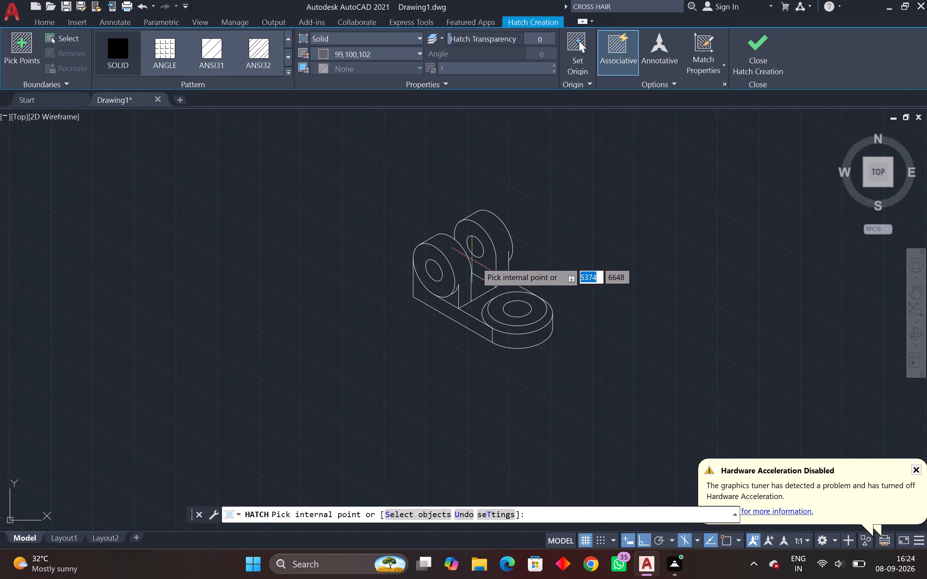
{"action": "left_click", "coordinate": [483, 270]}
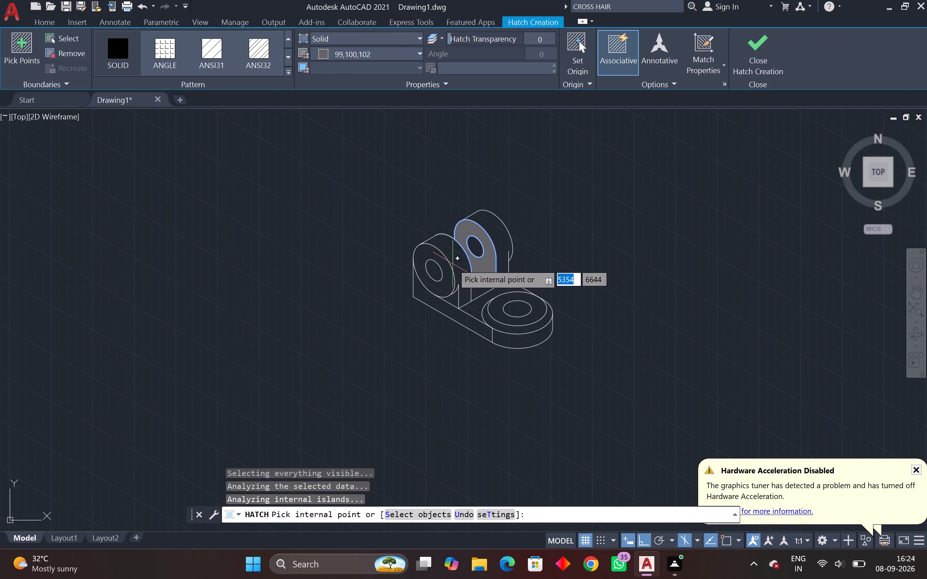
{"action": "left_click", "coordinate": [463, 293]}
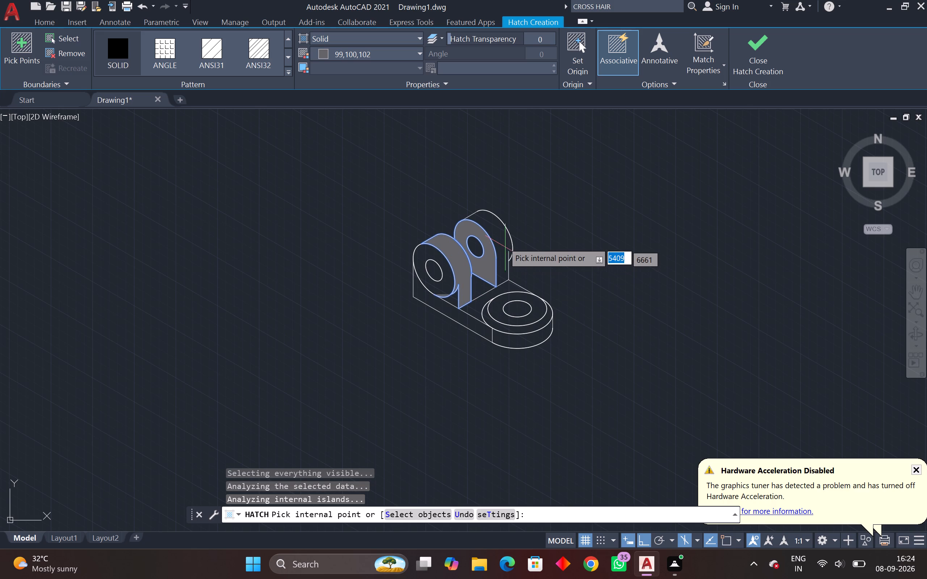
{"action": "left_click", "coordinate": [499, 236]}
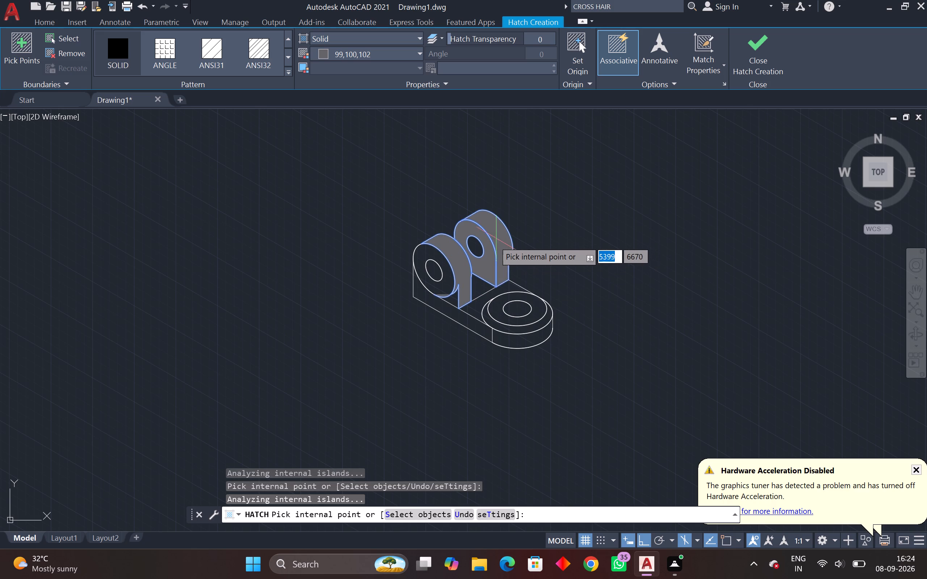
{"action": "left_click", "coordinate": [441, 286]}
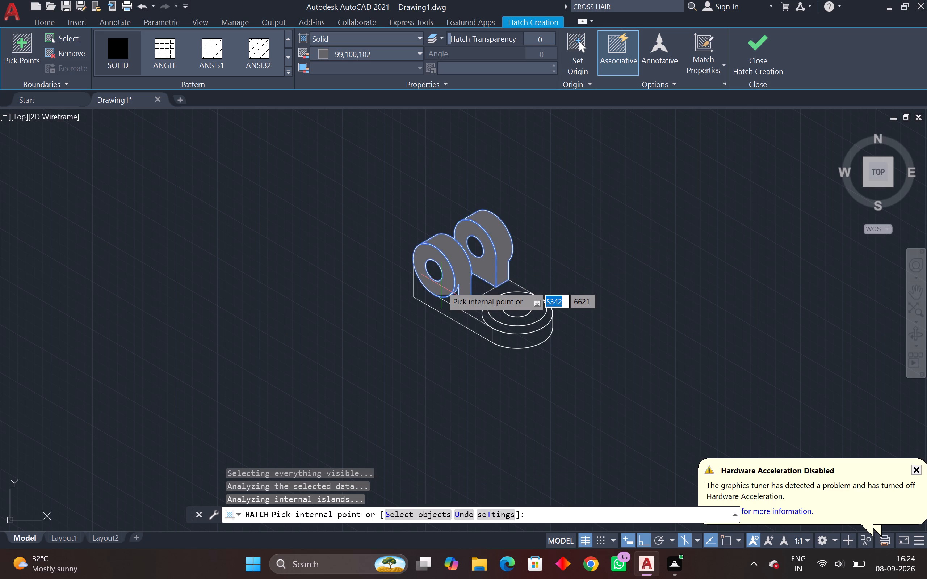
{"action": "left_click", "coordinate": [440, 306]}
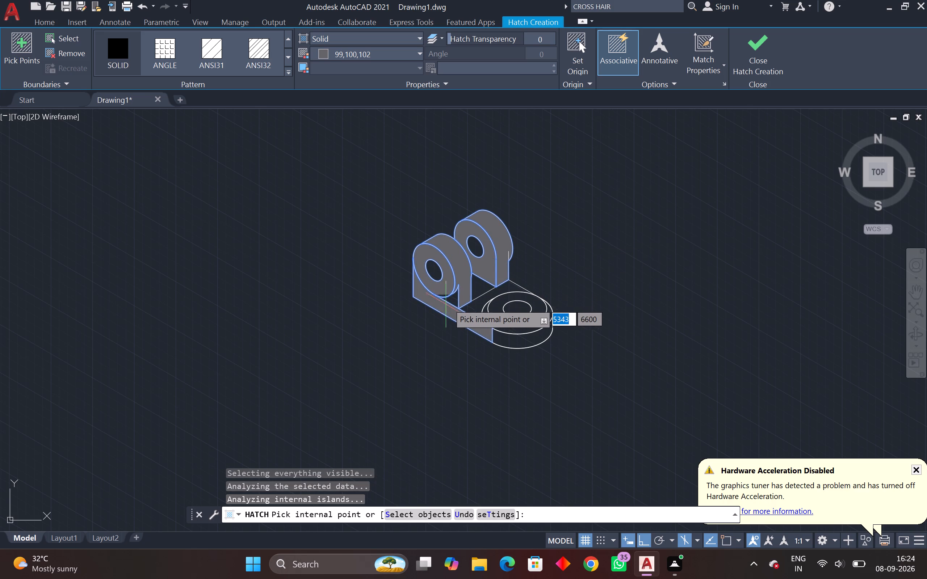
Try to fill the remaining gap below the front support's ring with the same hatch.
{"action": "left_click", "coordinate": [452, 300]}
{"action": "scroll", "coordinate": [452, 300], "scroll_direction": "up", "scroll_amount": 2}
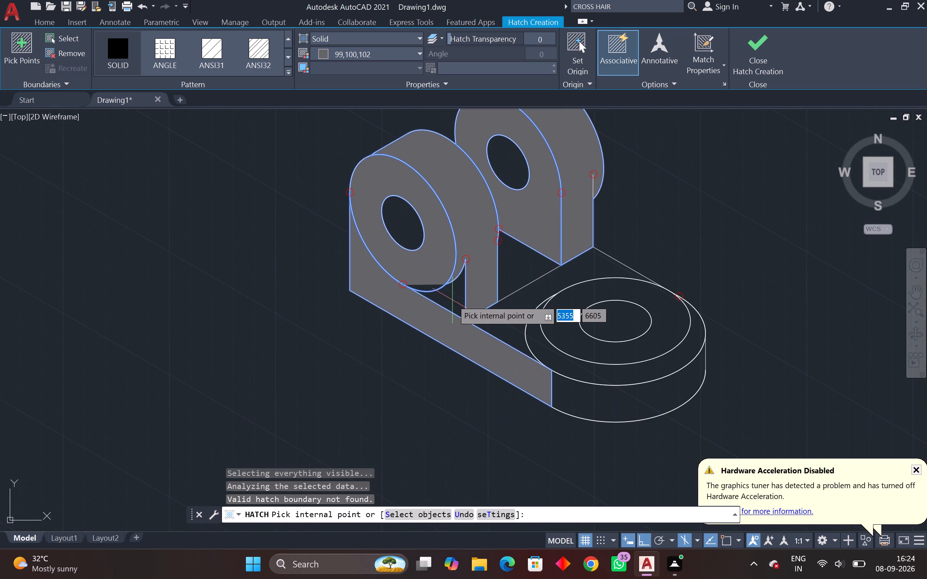
{"action": "scroll", "coordinate": [452, 300], "scroll_direction": "up", "scroll_amount": 1}
{"action": "left_click", "coordinate": [452, 300]}
{"action": "left_click", "coordinate": [417, 283]}
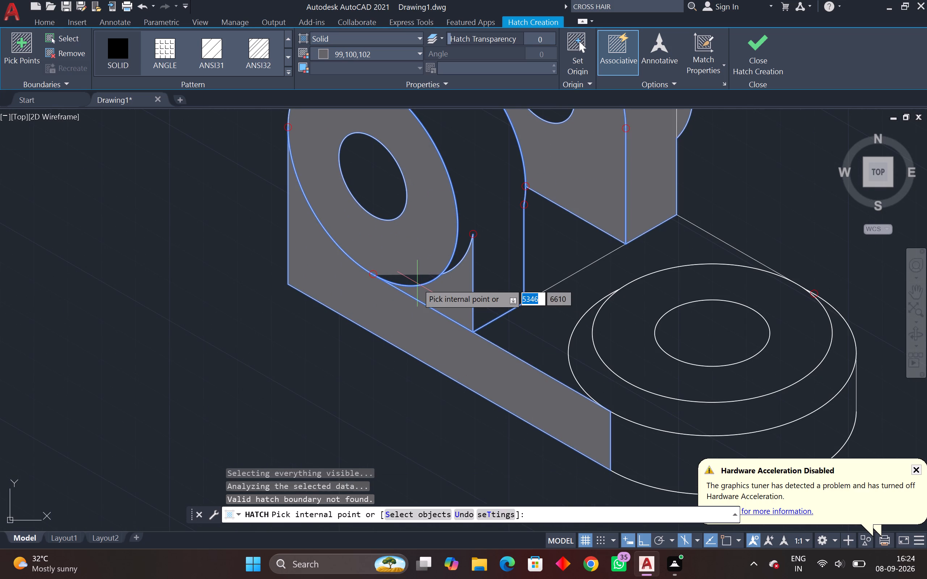
{"action": "double_click", "coordinate": [417, 283]}
{"action": "left_click", "coordinate": [415, 279]}
{"action": "left_click", "coordinate": [415, 279]}
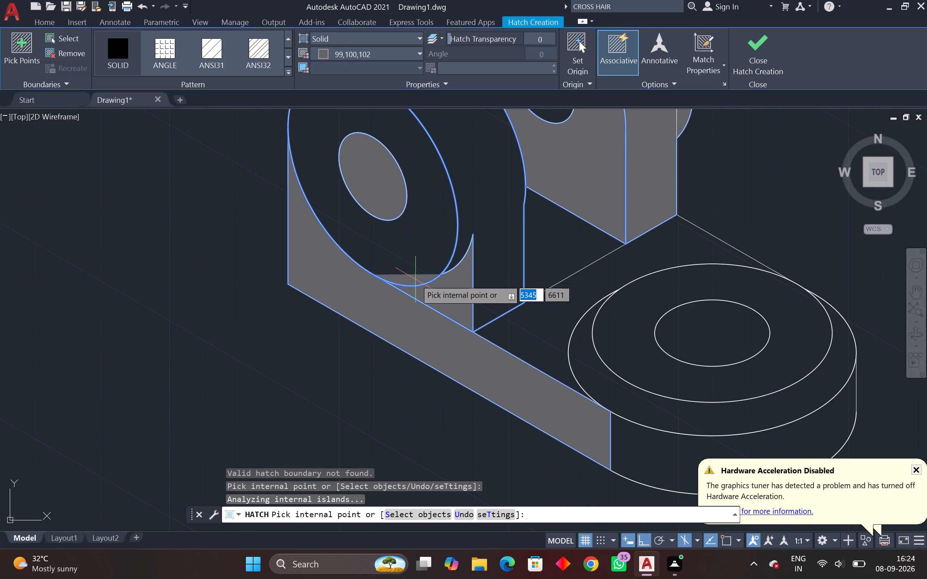
{"action": "left_click", "coordinate": [415, 262]}
{"action": "left_click", "coordinate": [428, 226]}
Extend the hatch over the base's top face, the raised boss, the rounded end's side and the area between the supports.
{"action": "left_click", "coordinate": [516, 344]}
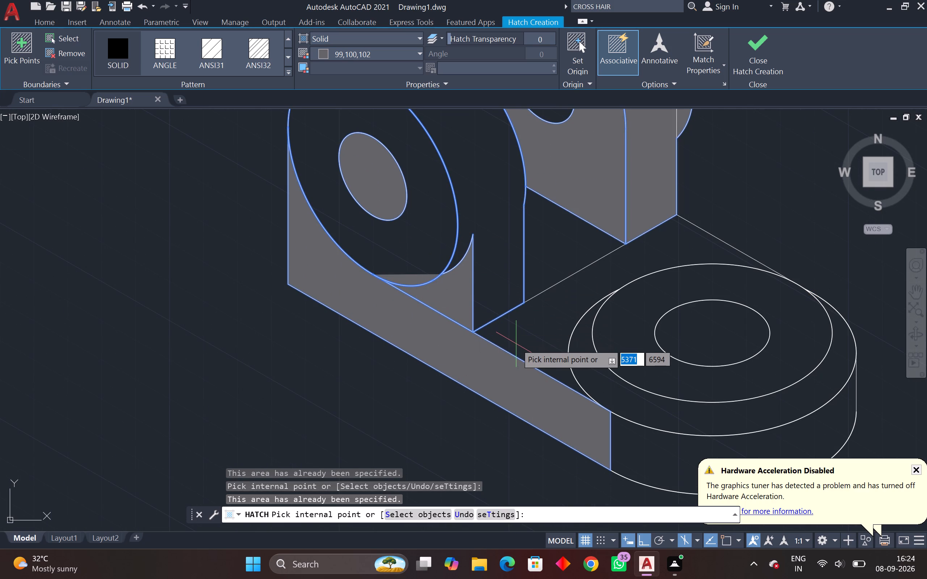
{"action": "triple_click", "coordinate": [516, 344]}
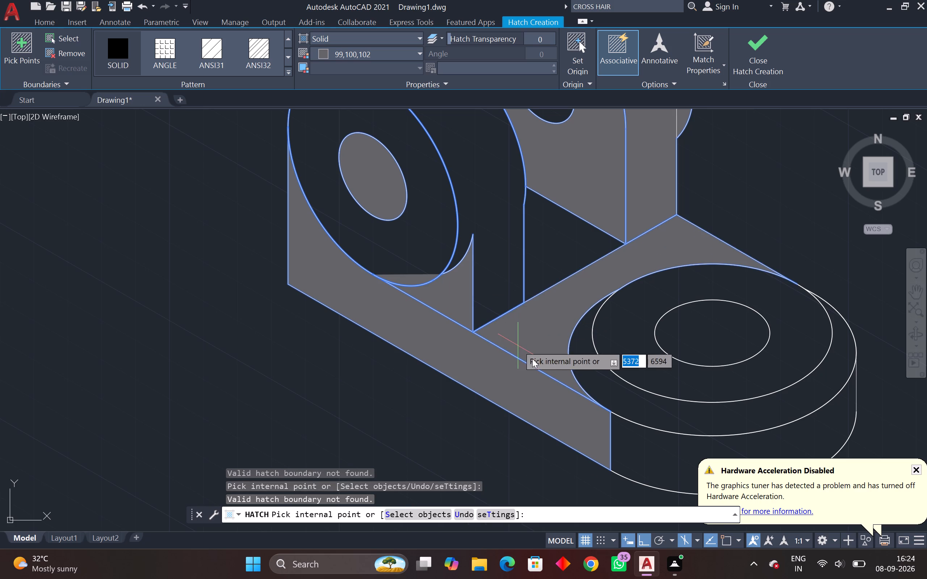
{"action": "left_click", "coordinate": [585, 370]}
{"action": "middle_click_drag", "start_coordinate": [585, 370], "coordinate": [304, 367]}
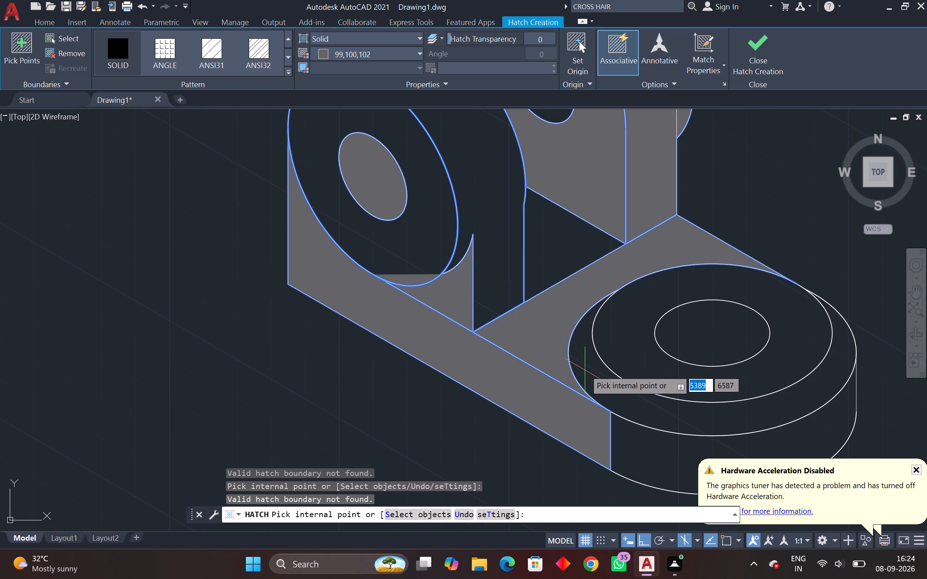
{"action": "middle_click_drag", "start_coordinate": [304, 367], "coordinate": [259, 372]}
{"action": "left_click", "coordinate": [287, 402]}
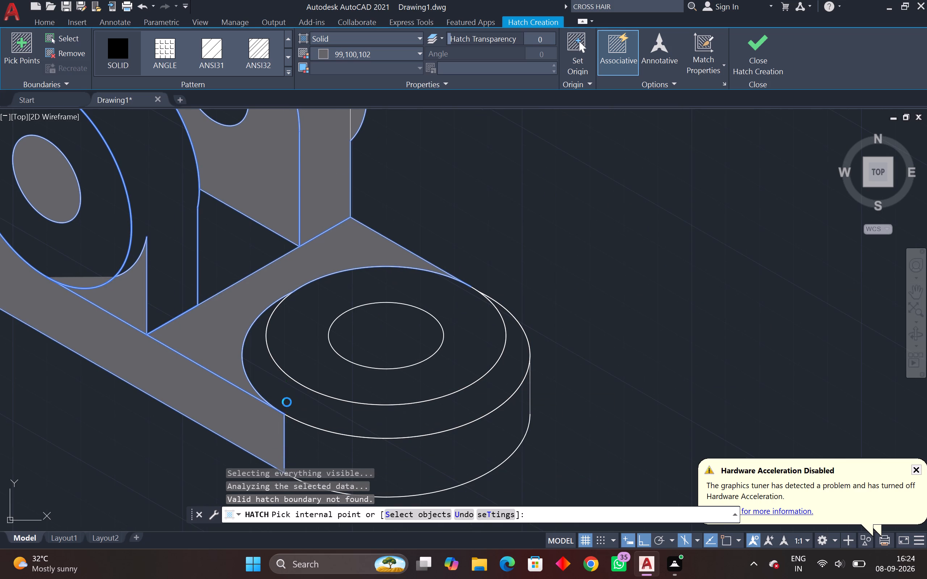
{"action": "left_click", "coordinate": [318, 383]}
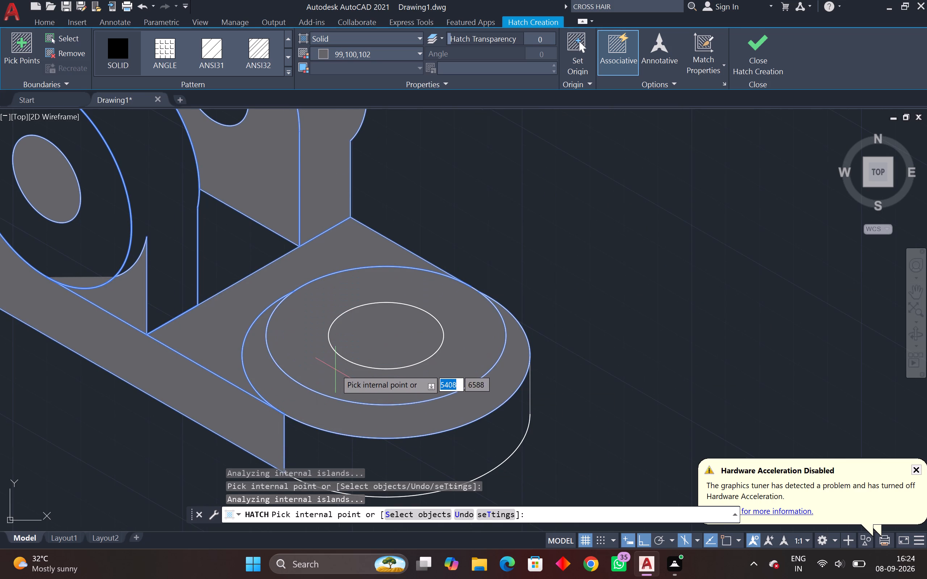
{"action": "left_click", "coordinate": [355, 477]}
{"action": "middle_click_drag", "start_coordinate": [355, 477], "coordinate": [425, 403]}
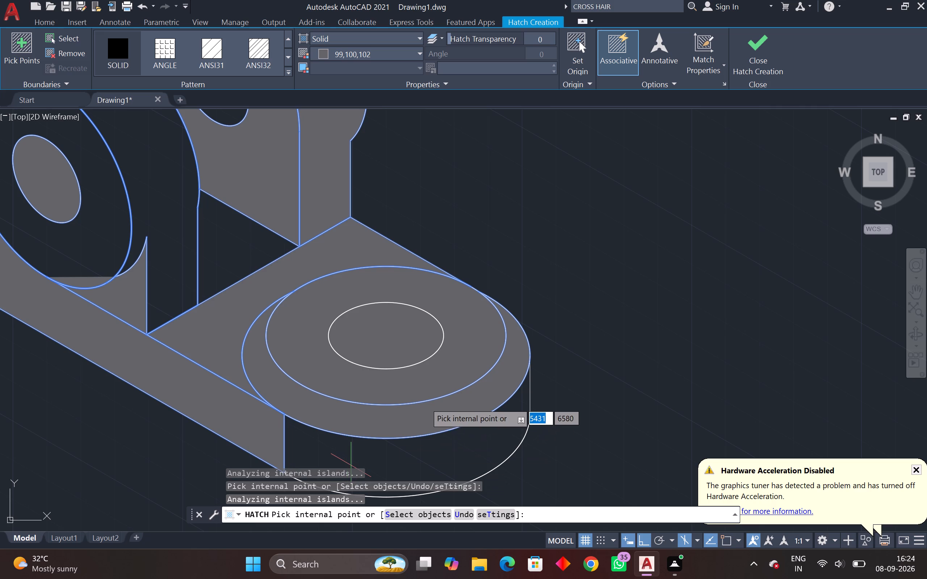
{"action": "middle_click_drag", "start_coordinate": [425, 403], "coordinate": [425, 402]}
{"action": "middle_click_drag", "start_coordinate": [417, 435], "coordinate": [471, 360]}
{"action": "left_click", "coordinate": [462, 383]}
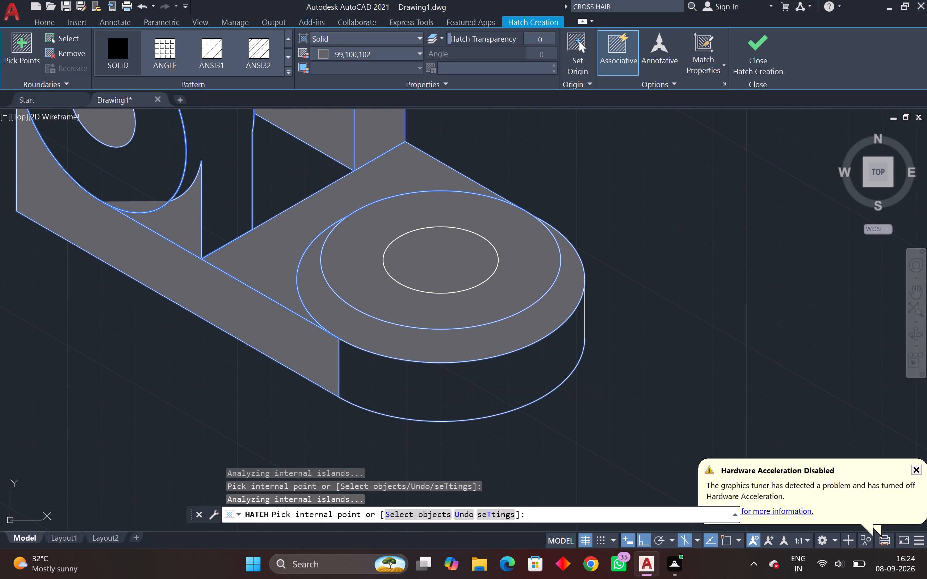
{"action": "scroll", "coordinate": [406, 378], "scroll_direction": "down", "scroll_amount": 2}
{"action": "middle_click_drag", "start_coordinate": [364, 372], "coordinate": [475, 419]}
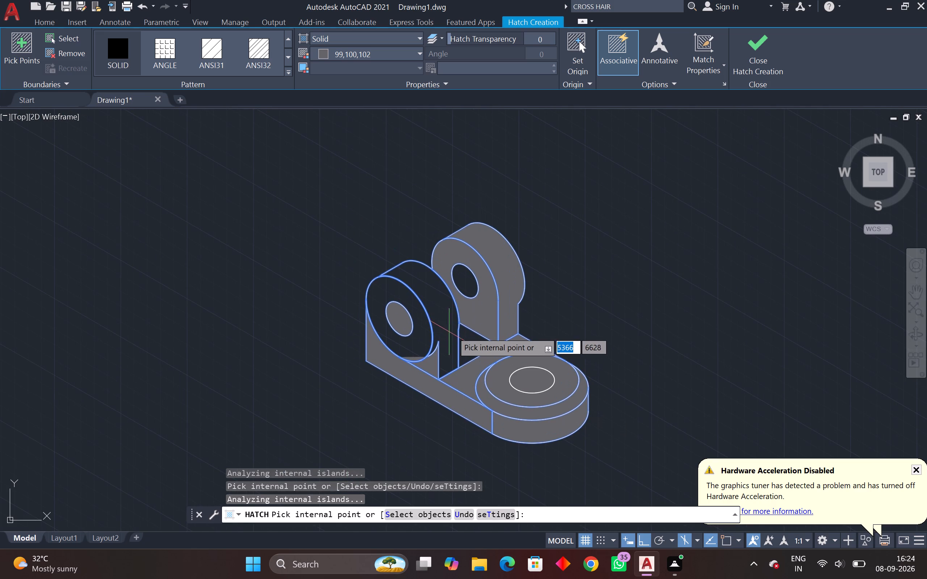
{"action": "left_click", "coordinate": [476, 335]}
Try to refill the front support's curved side and ring face with the same hatch.
{"action": "left_click", "coordinate": [439, 322]}
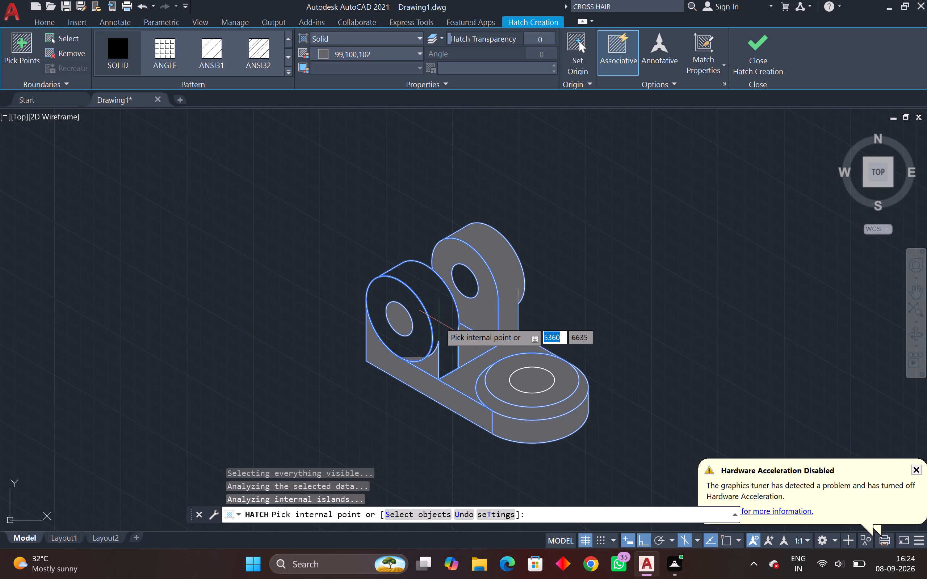
{"action": "left_click", "coordinate": [439, 322]}
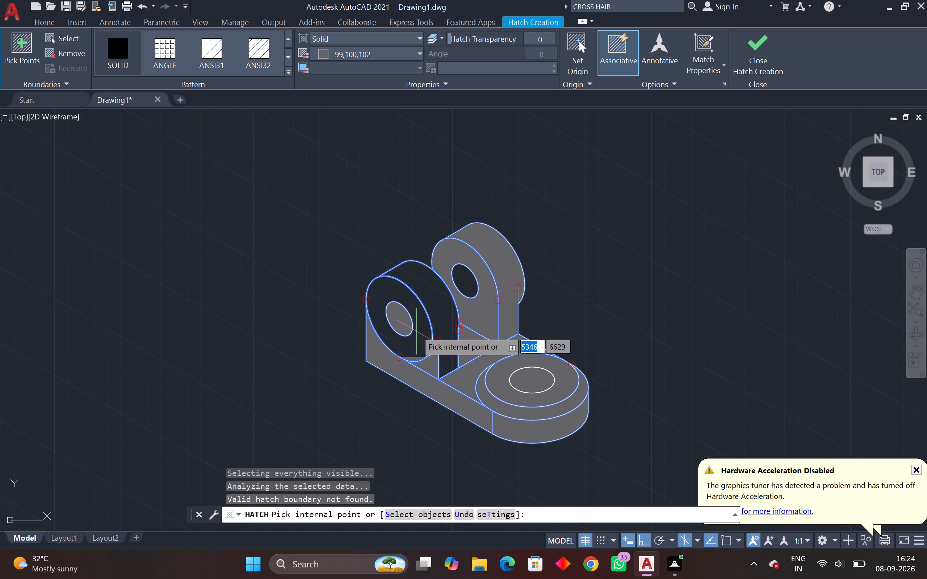
{"action": "left_click", "coordinate": [416, 331]}
{"action": "left_click", "coordinate": [416, 331]}
{"action": "left_click", "coordinate": [403, 324]}
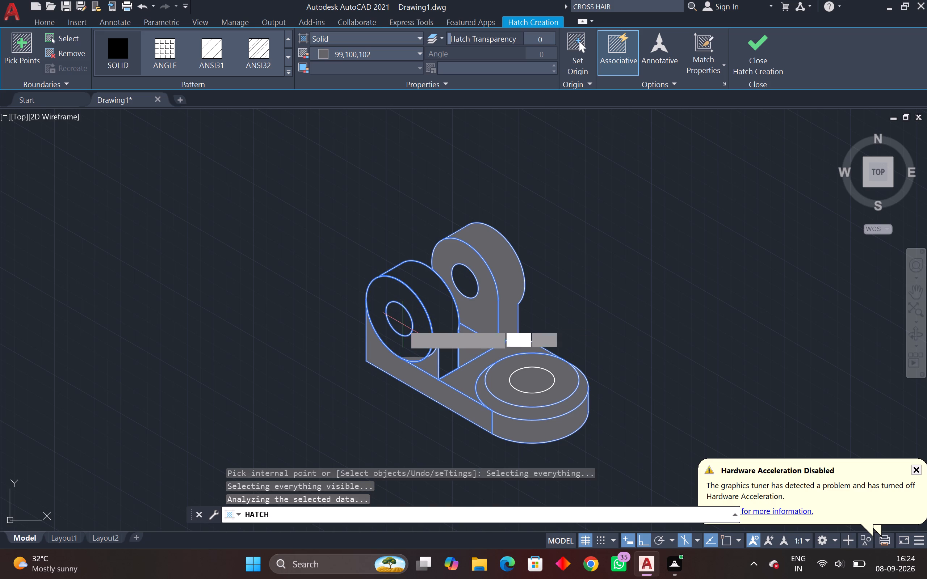
{"action": "left_click", "coordinate": [417, 319]}
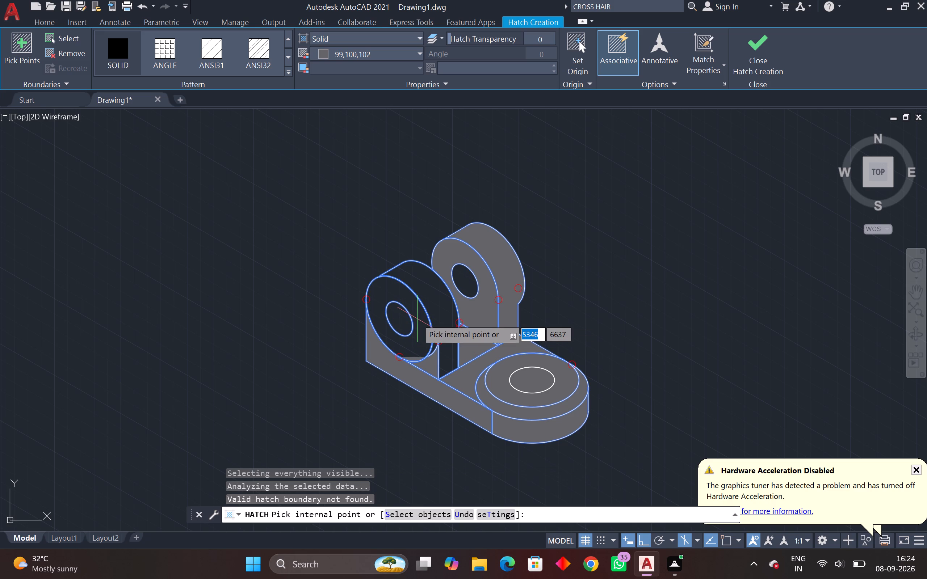
{"action": "left_click", "coordinate": [432, 304]}
{"action": "left_click", "coordinate": [432, 304]}
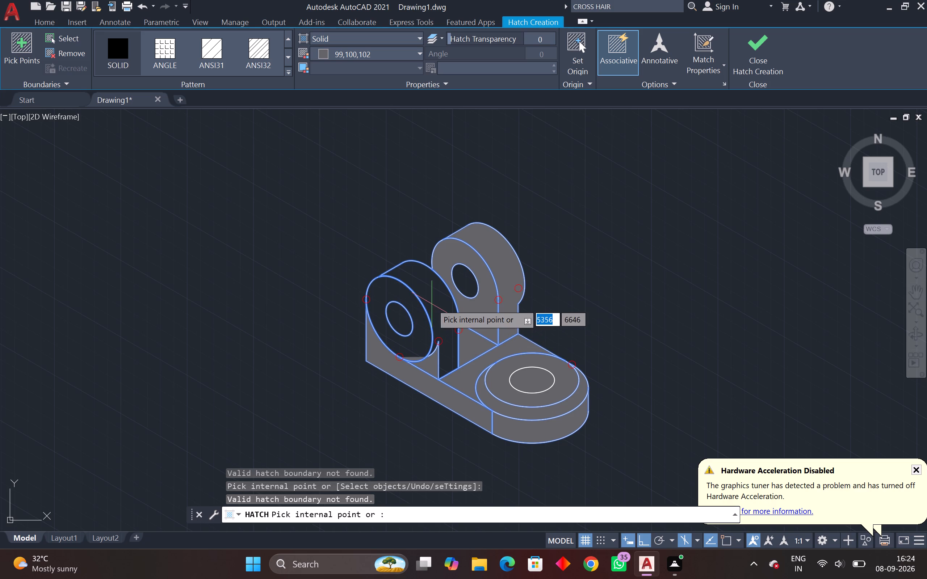
{"action": "left_click", "coordinate": [432, 304]}
{"action": "right_click", "coordinate": [432, 304]}
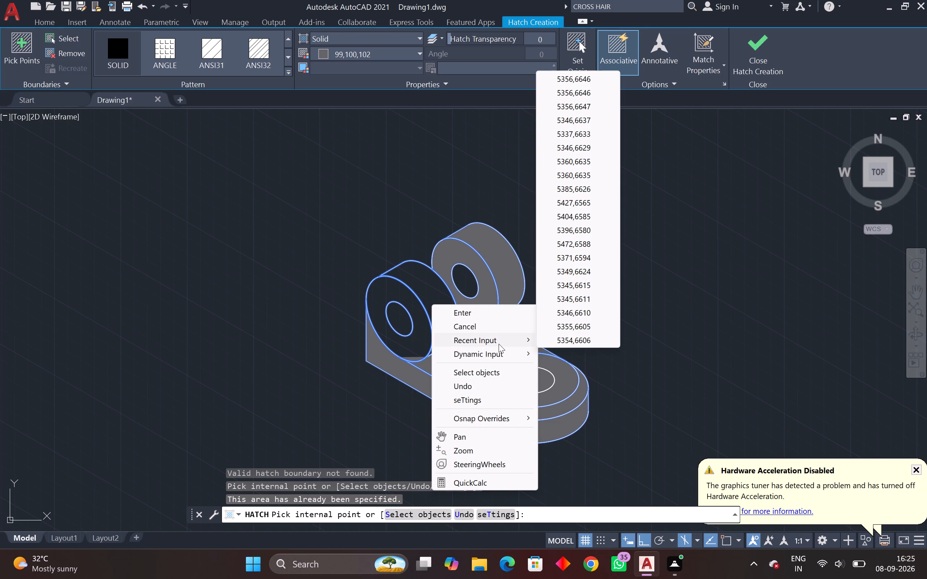
{"action": "left_click", "coordinate": [558, 309]}
{"action": "left_click", "coordinate": [453, 317]}
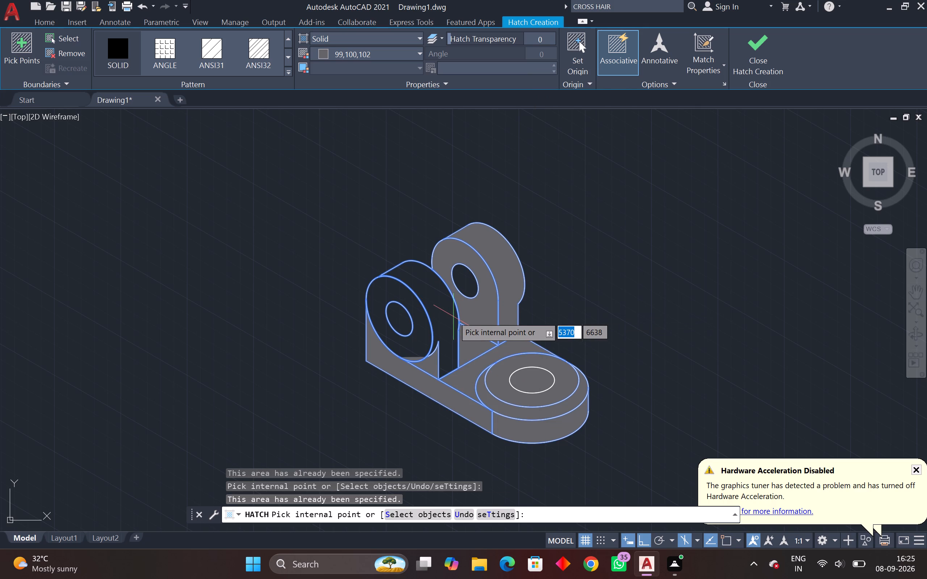
{"action": "double_click", "coordinate": [453, 317]}
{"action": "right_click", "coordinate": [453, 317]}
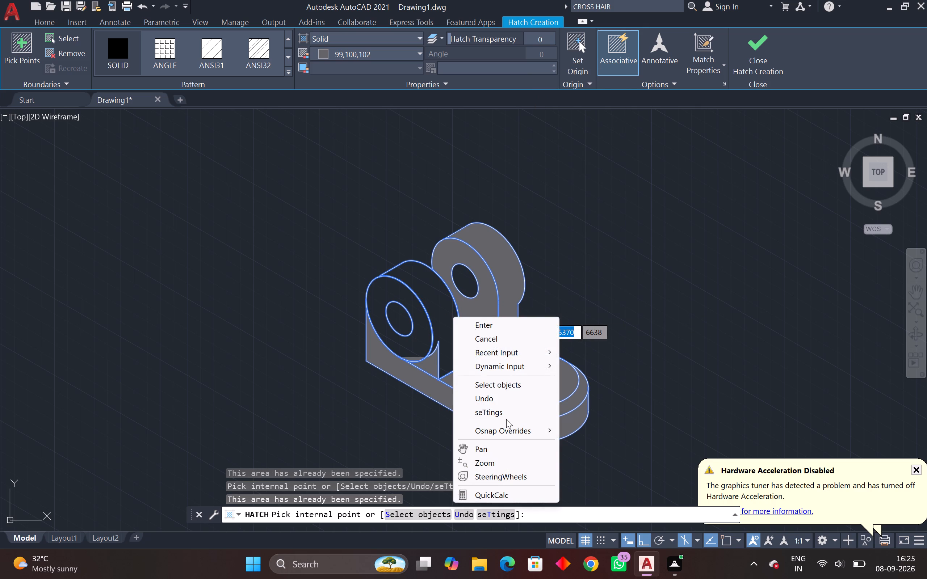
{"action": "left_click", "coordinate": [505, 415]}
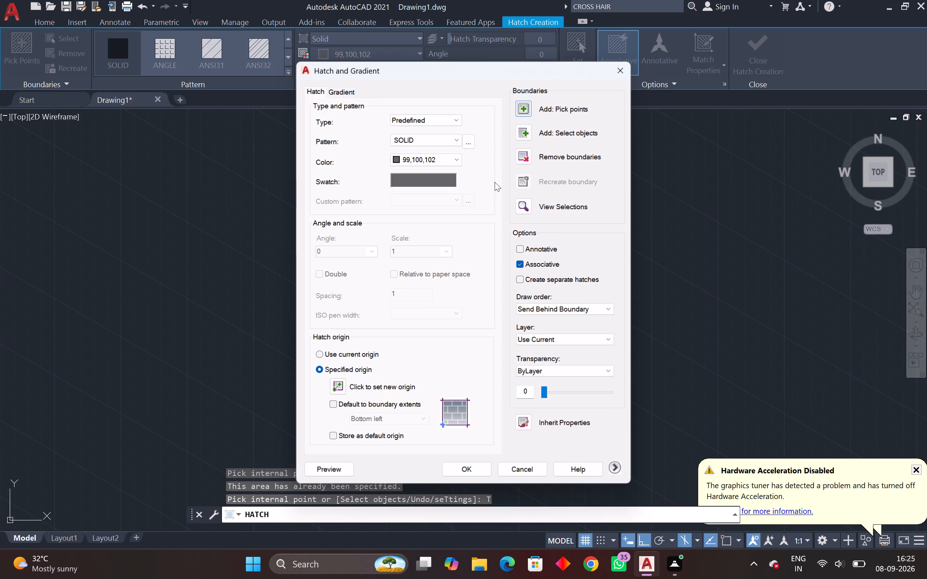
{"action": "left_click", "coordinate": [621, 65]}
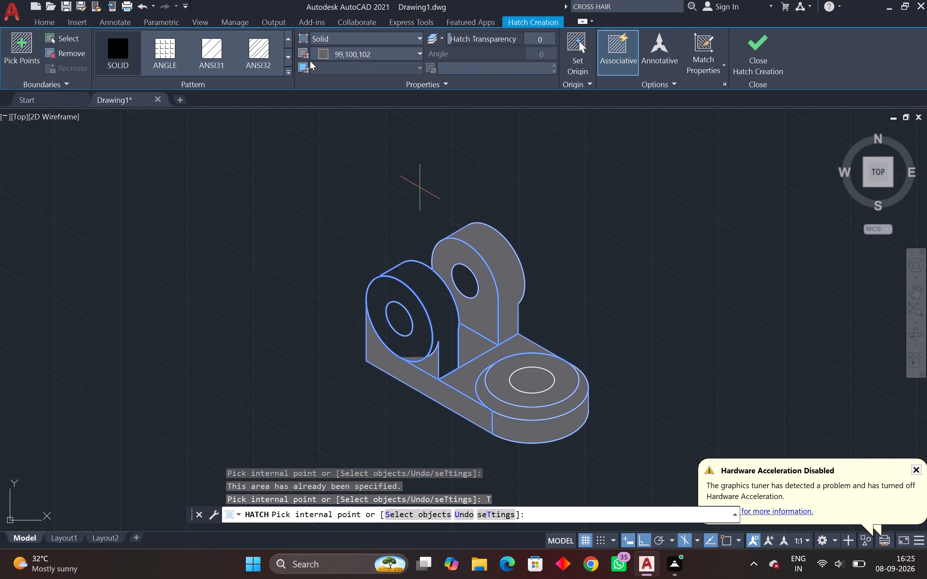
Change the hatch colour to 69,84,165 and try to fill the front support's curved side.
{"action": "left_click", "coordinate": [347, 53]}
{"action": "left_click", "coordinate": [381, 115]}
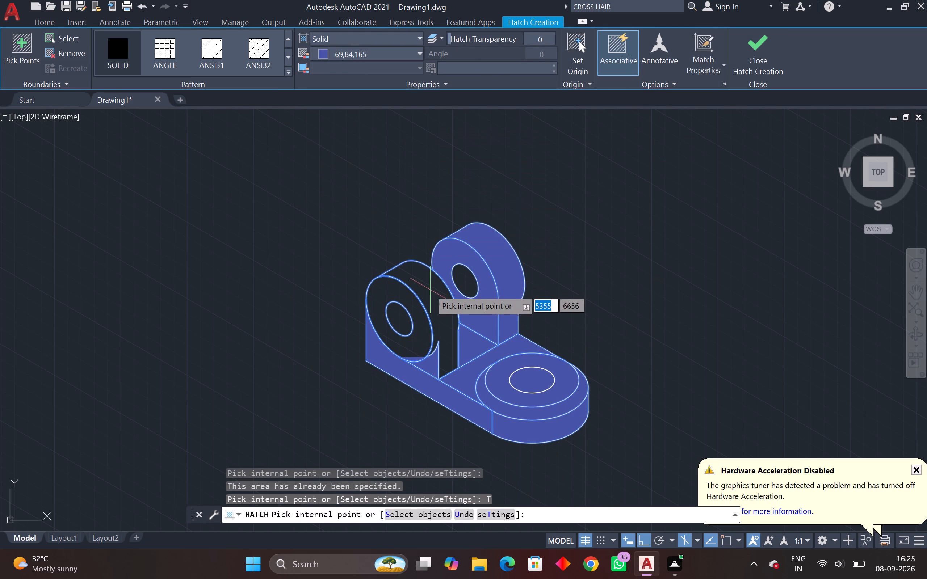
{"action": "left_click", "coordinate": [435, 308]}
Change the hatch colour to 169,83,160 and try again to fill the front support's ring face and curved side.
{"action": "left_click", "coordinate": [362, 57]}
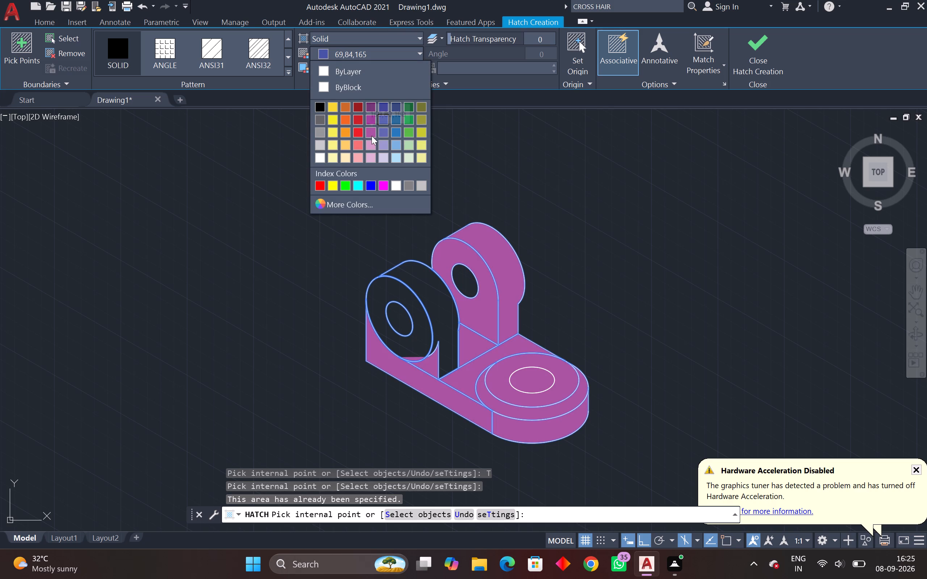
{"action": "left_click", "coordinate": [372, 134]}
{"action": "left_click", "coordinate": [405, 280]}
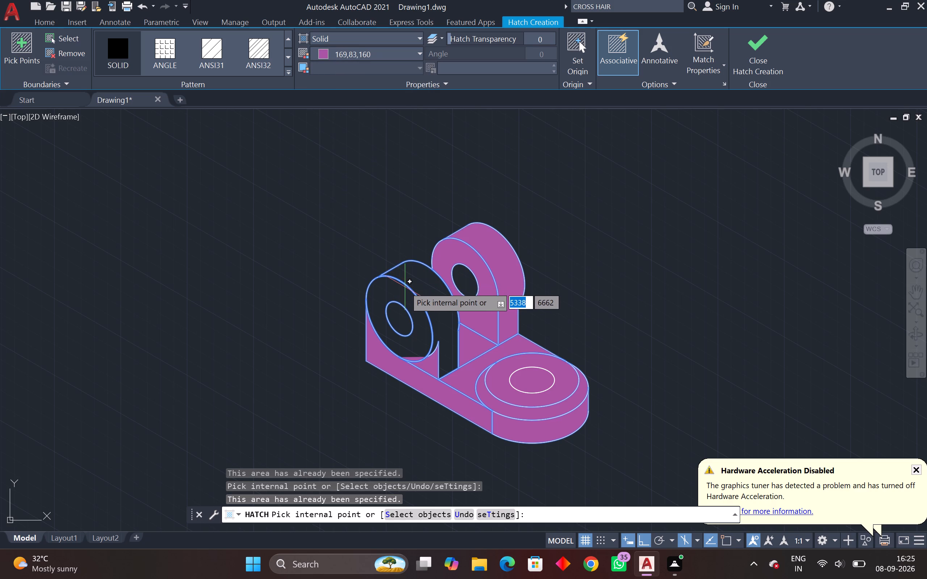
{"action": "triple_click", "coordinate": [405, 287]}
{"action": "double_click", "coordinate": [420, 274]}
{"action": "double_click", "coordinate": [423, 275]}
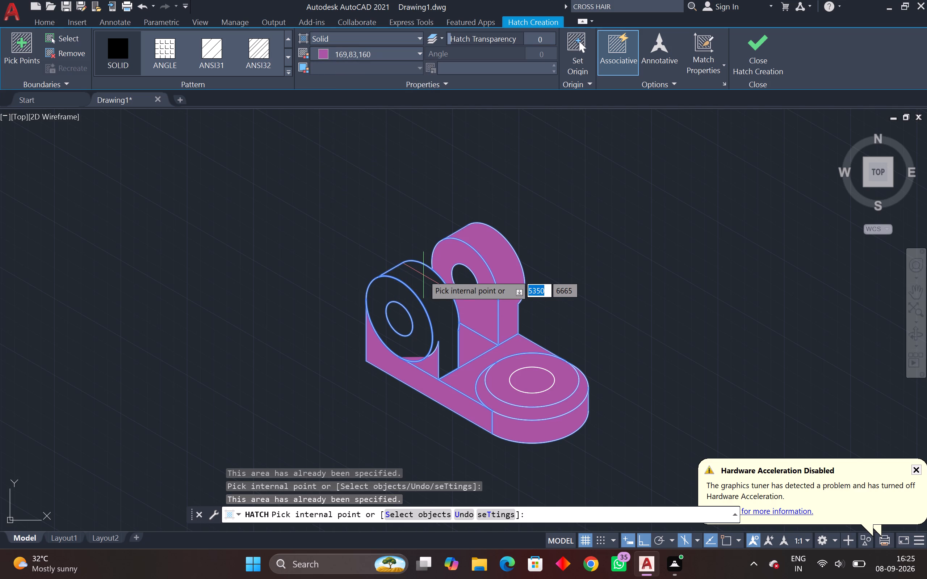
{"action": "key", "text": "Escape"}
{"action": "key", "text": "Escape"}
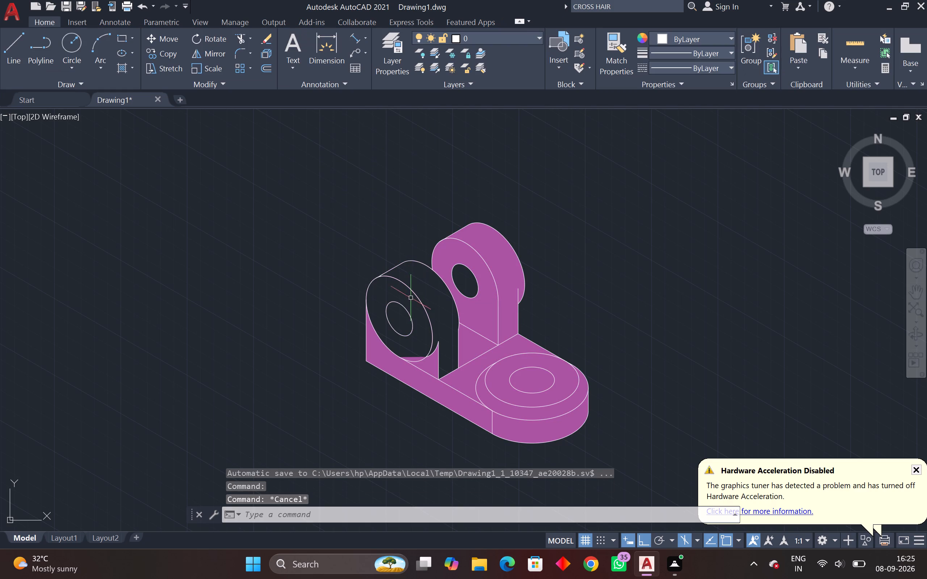
Undo the hatch on the part and the edit made before it.
{"action": "key", "text": "ctrl+z"}
{"action": "key", "text": "ctrl+z"}
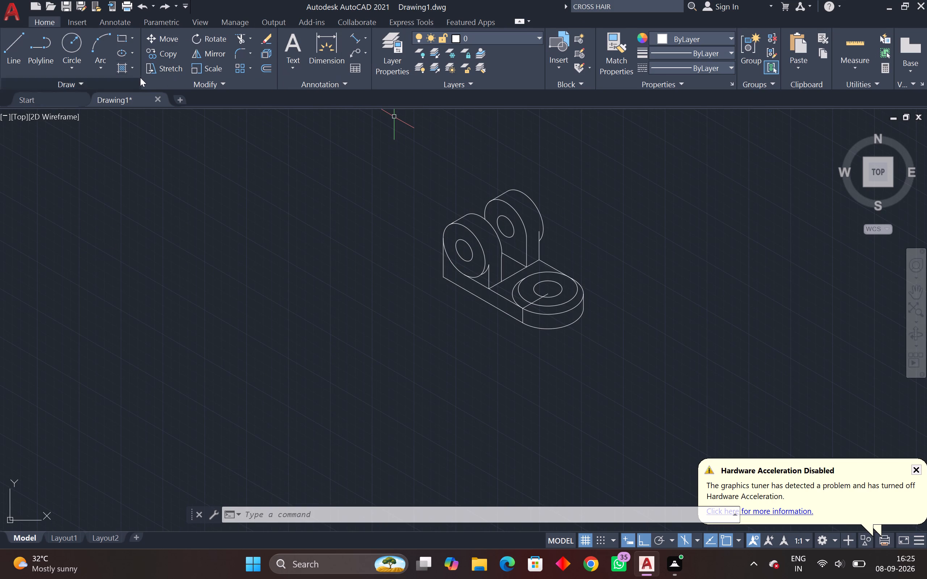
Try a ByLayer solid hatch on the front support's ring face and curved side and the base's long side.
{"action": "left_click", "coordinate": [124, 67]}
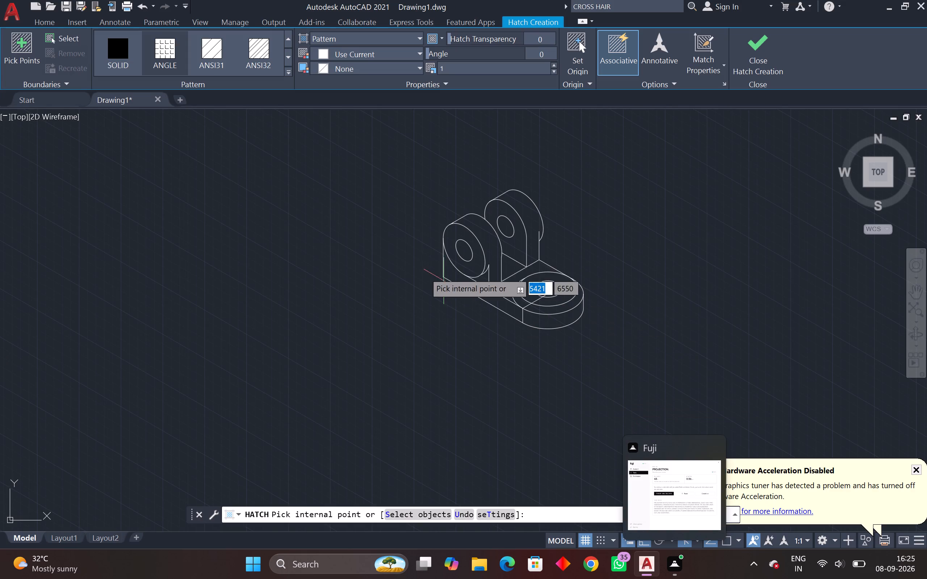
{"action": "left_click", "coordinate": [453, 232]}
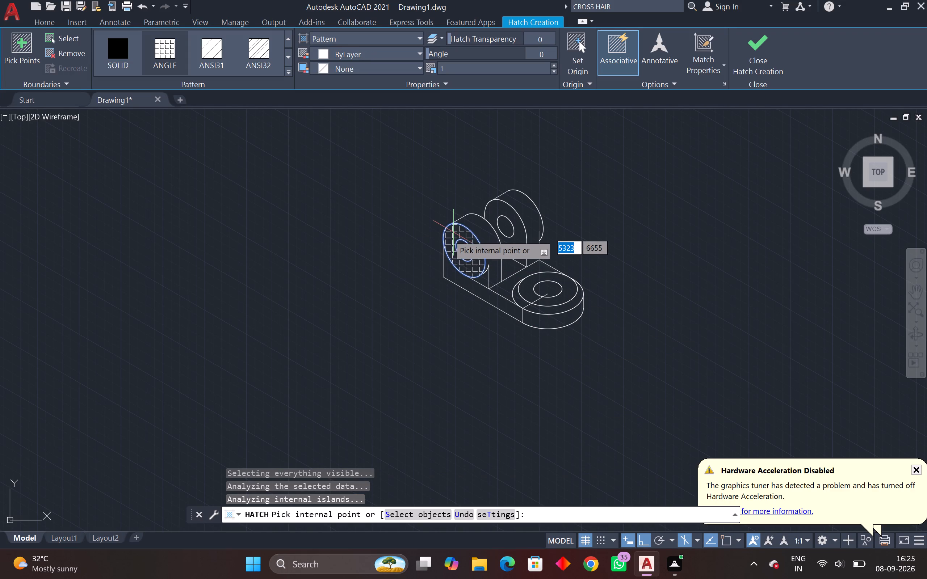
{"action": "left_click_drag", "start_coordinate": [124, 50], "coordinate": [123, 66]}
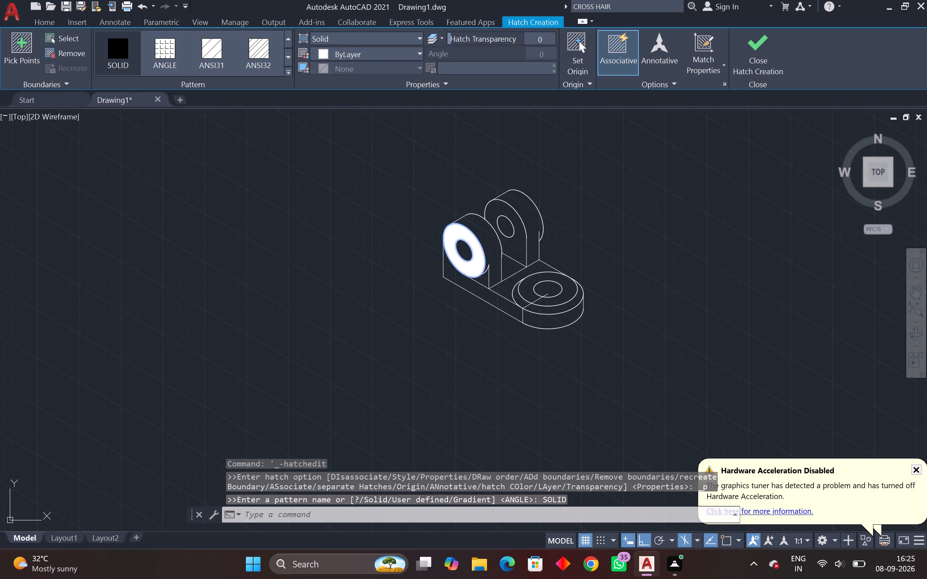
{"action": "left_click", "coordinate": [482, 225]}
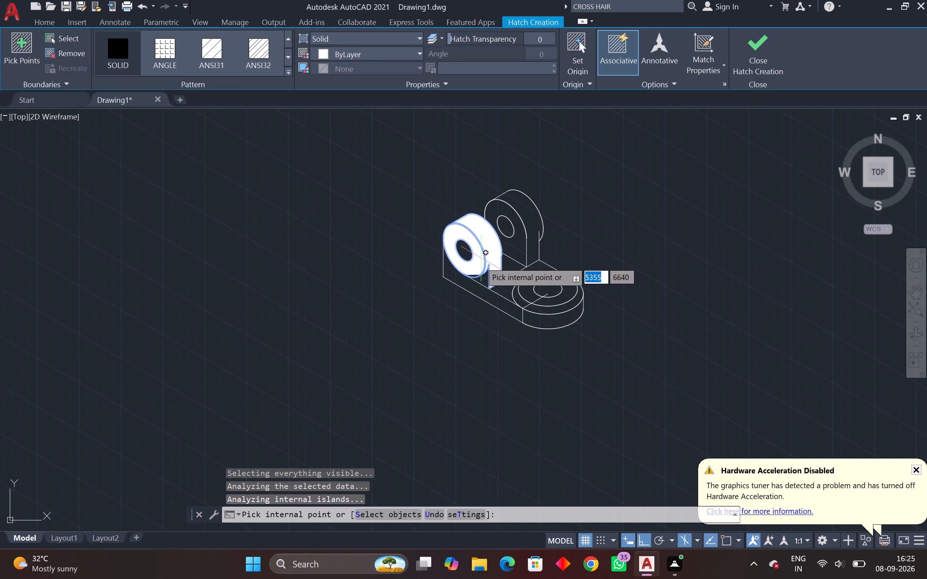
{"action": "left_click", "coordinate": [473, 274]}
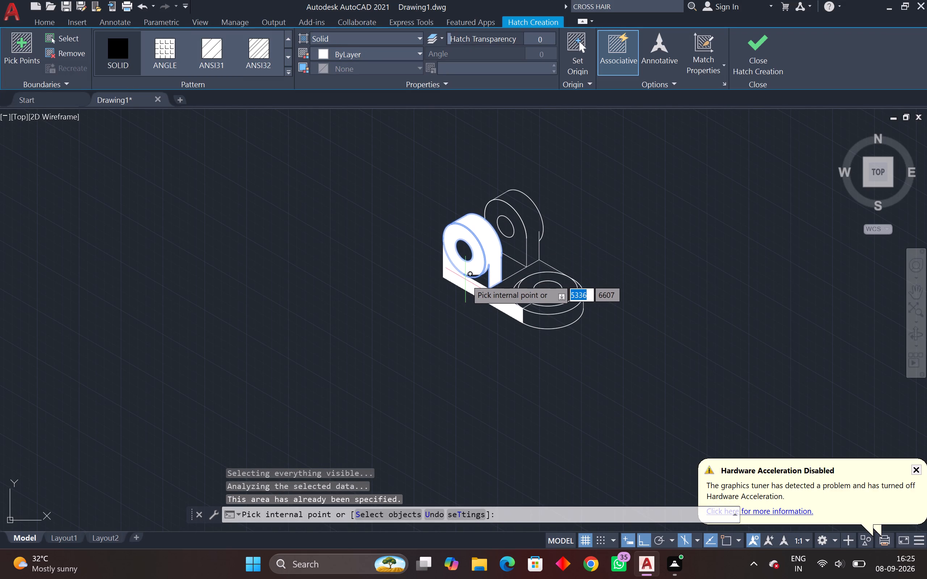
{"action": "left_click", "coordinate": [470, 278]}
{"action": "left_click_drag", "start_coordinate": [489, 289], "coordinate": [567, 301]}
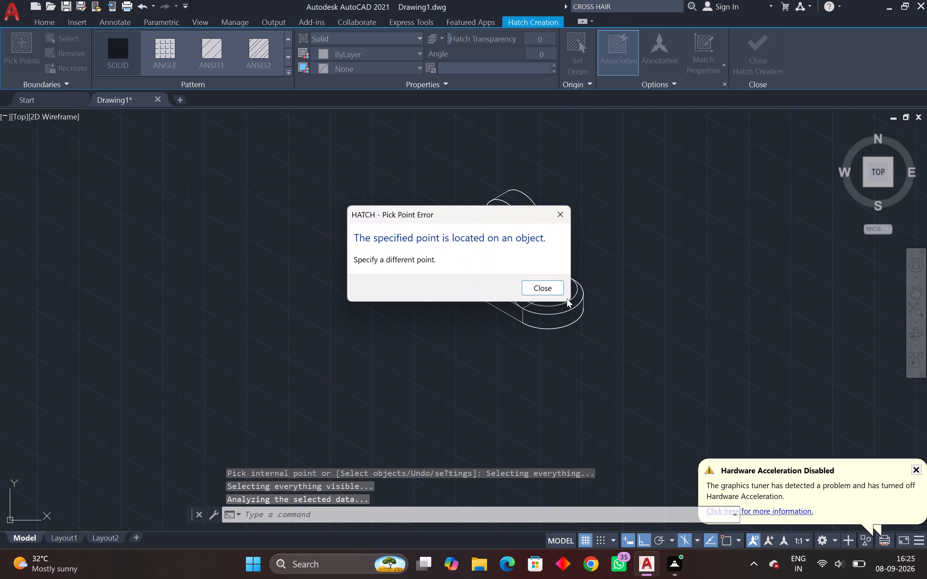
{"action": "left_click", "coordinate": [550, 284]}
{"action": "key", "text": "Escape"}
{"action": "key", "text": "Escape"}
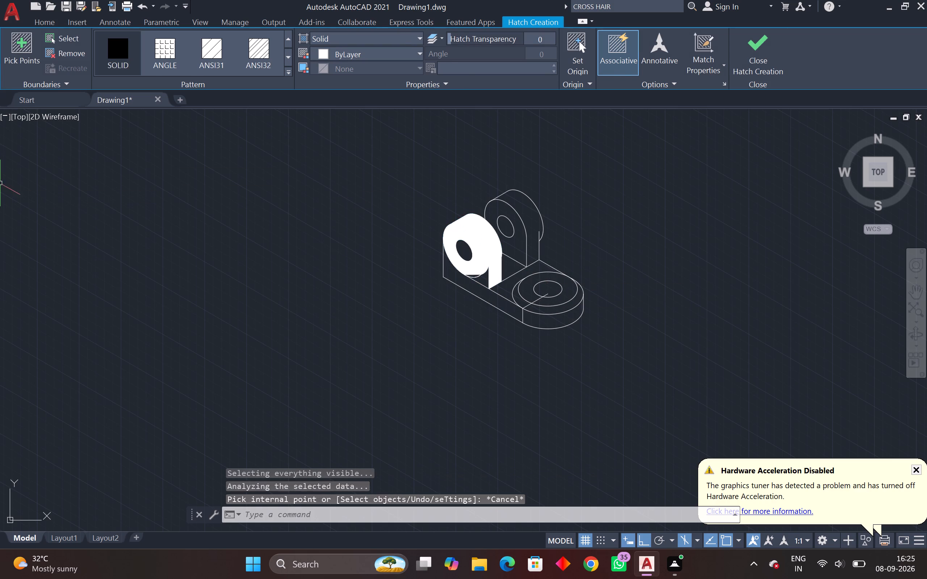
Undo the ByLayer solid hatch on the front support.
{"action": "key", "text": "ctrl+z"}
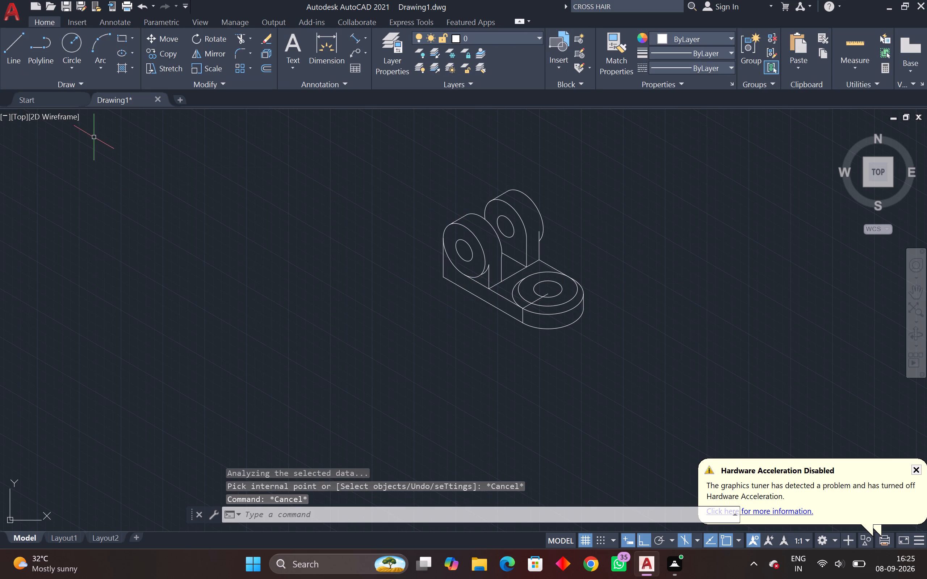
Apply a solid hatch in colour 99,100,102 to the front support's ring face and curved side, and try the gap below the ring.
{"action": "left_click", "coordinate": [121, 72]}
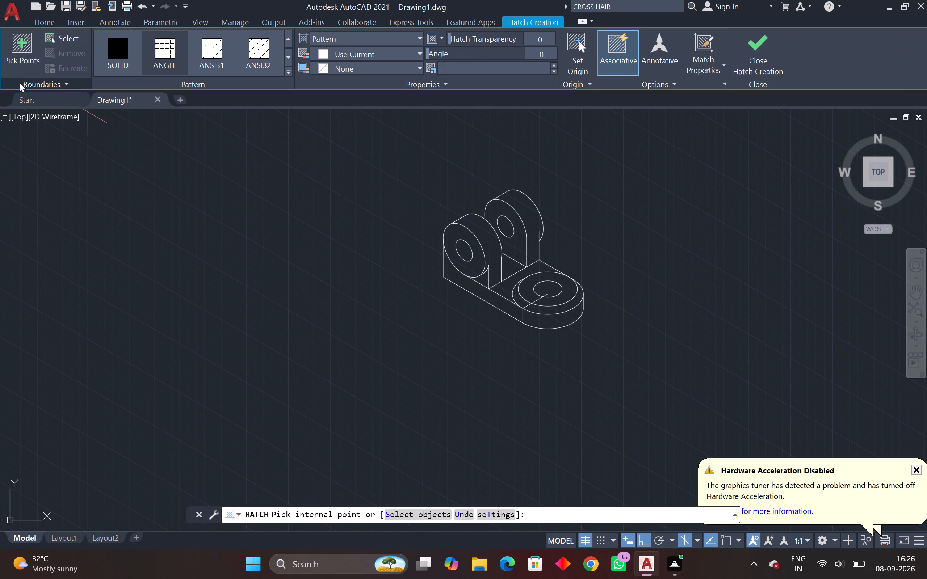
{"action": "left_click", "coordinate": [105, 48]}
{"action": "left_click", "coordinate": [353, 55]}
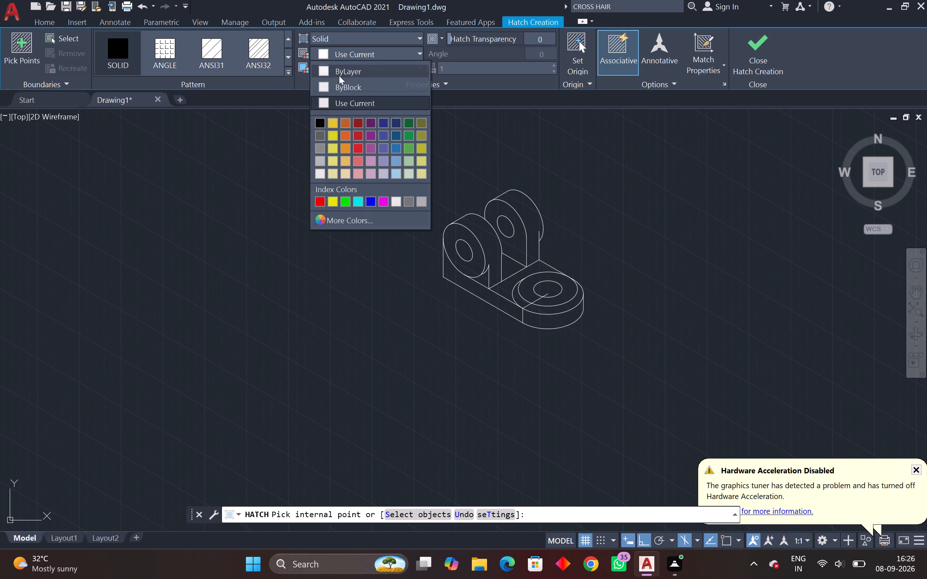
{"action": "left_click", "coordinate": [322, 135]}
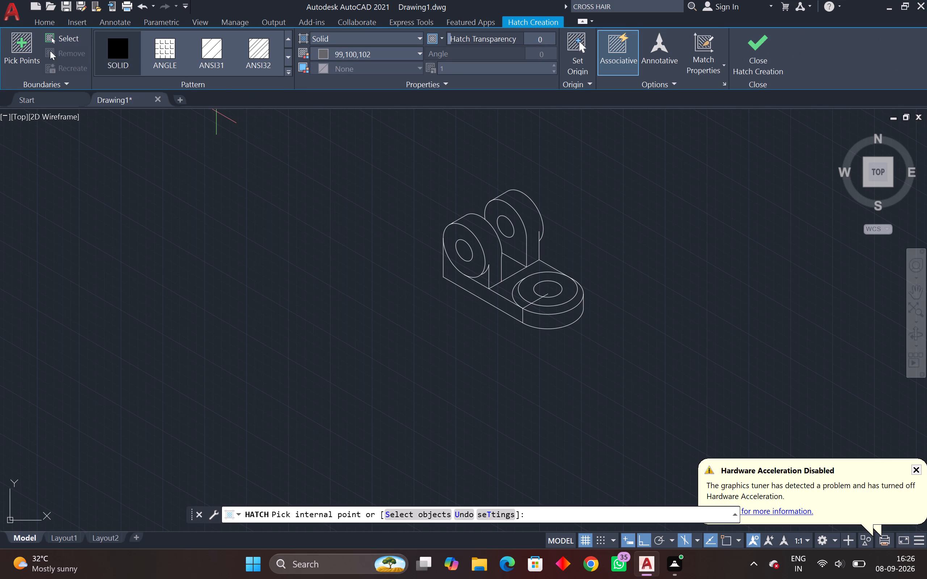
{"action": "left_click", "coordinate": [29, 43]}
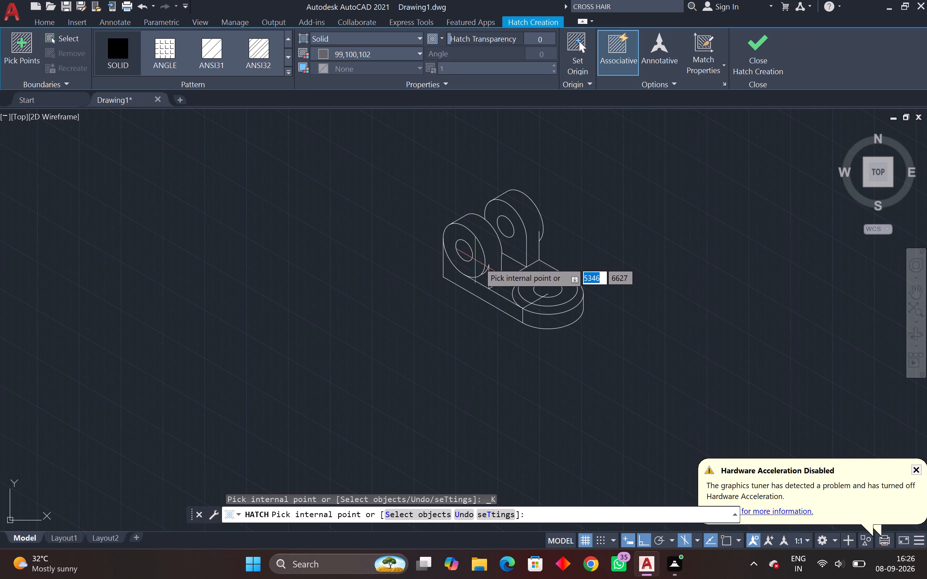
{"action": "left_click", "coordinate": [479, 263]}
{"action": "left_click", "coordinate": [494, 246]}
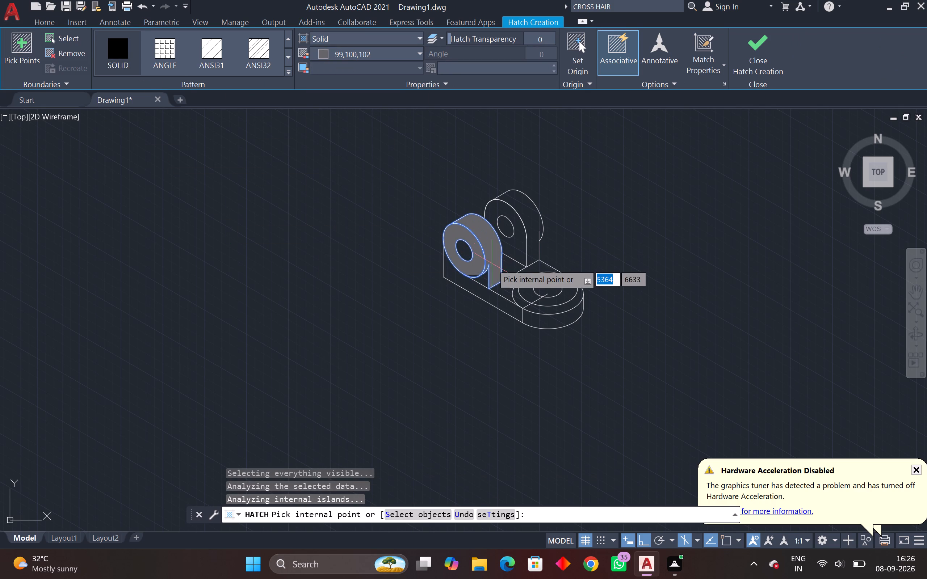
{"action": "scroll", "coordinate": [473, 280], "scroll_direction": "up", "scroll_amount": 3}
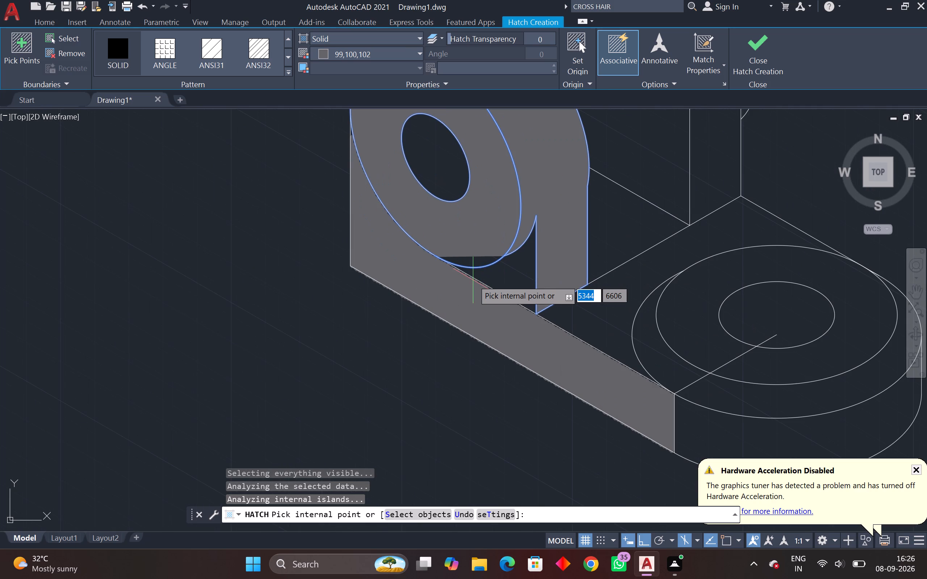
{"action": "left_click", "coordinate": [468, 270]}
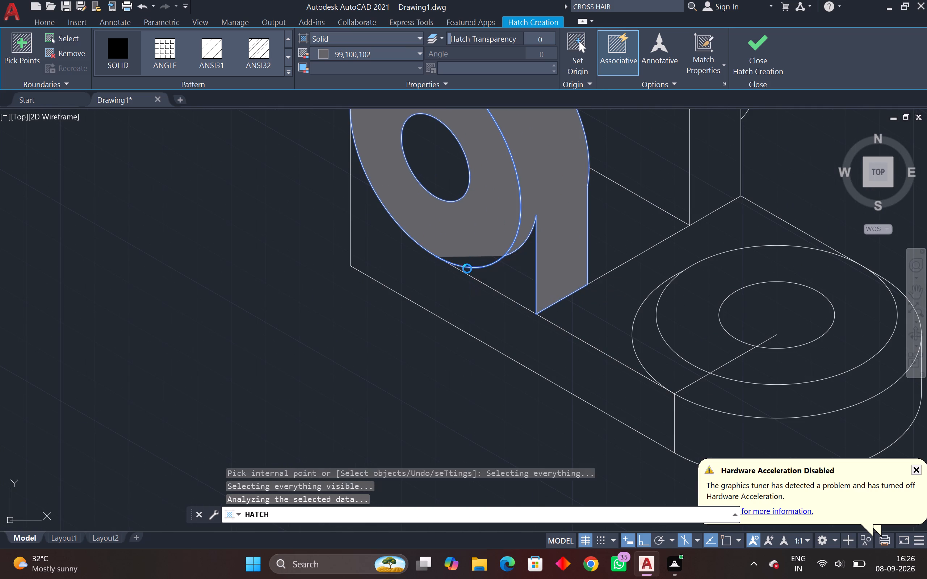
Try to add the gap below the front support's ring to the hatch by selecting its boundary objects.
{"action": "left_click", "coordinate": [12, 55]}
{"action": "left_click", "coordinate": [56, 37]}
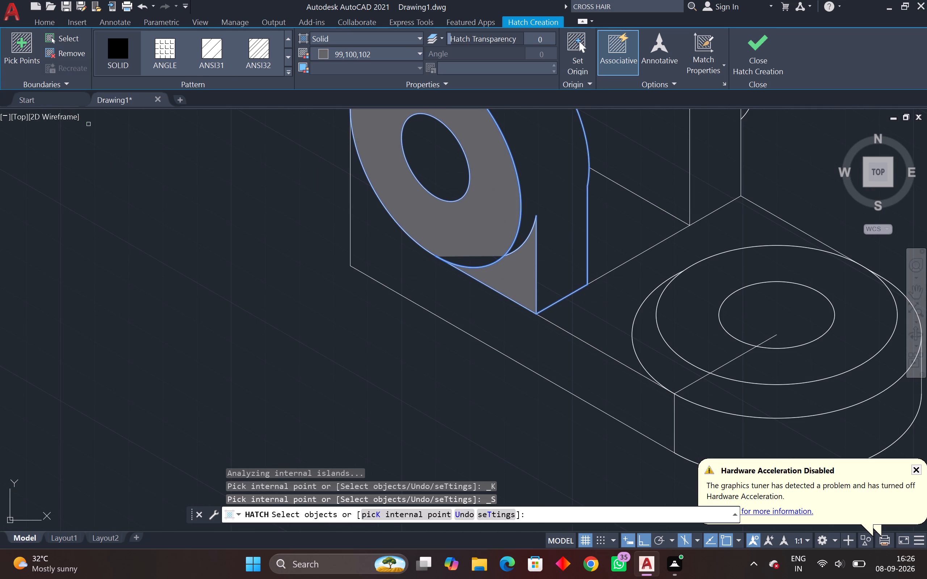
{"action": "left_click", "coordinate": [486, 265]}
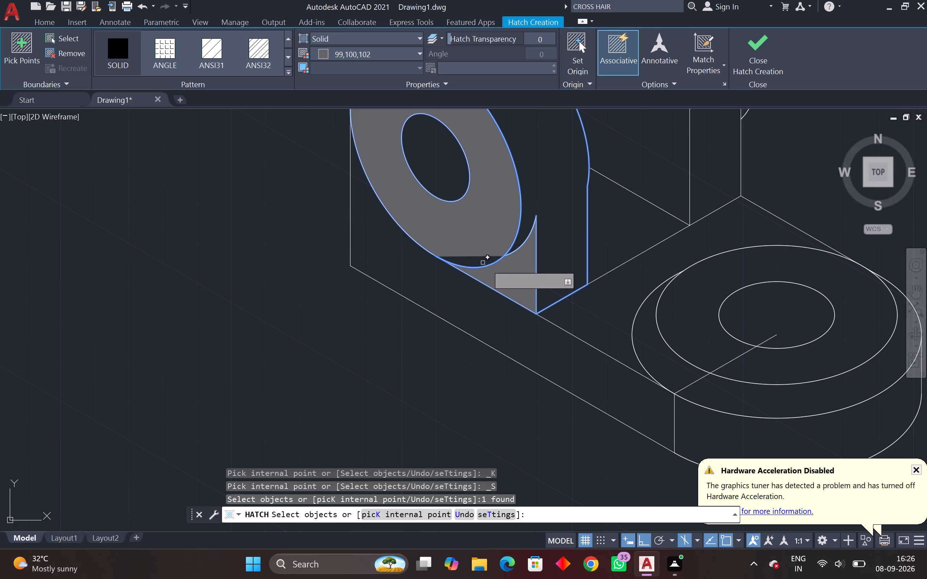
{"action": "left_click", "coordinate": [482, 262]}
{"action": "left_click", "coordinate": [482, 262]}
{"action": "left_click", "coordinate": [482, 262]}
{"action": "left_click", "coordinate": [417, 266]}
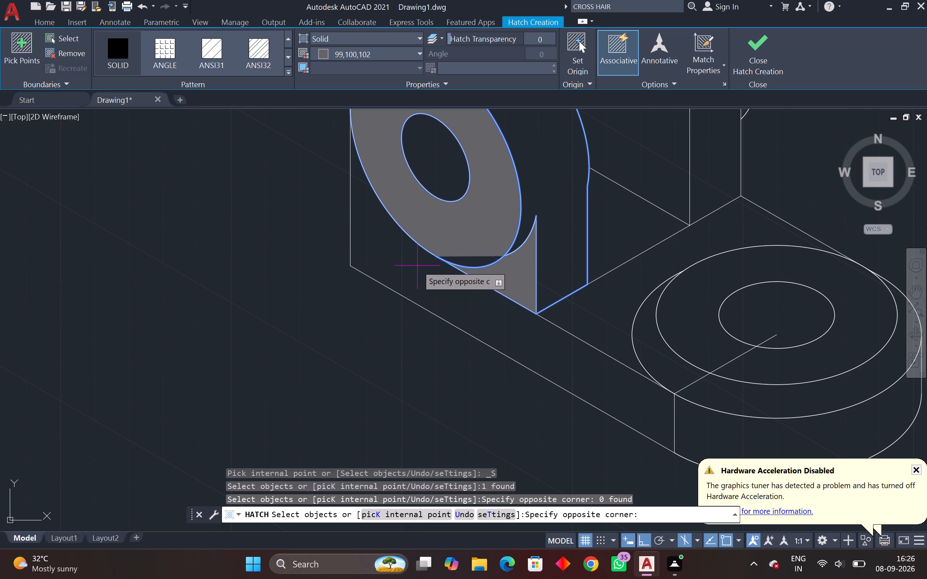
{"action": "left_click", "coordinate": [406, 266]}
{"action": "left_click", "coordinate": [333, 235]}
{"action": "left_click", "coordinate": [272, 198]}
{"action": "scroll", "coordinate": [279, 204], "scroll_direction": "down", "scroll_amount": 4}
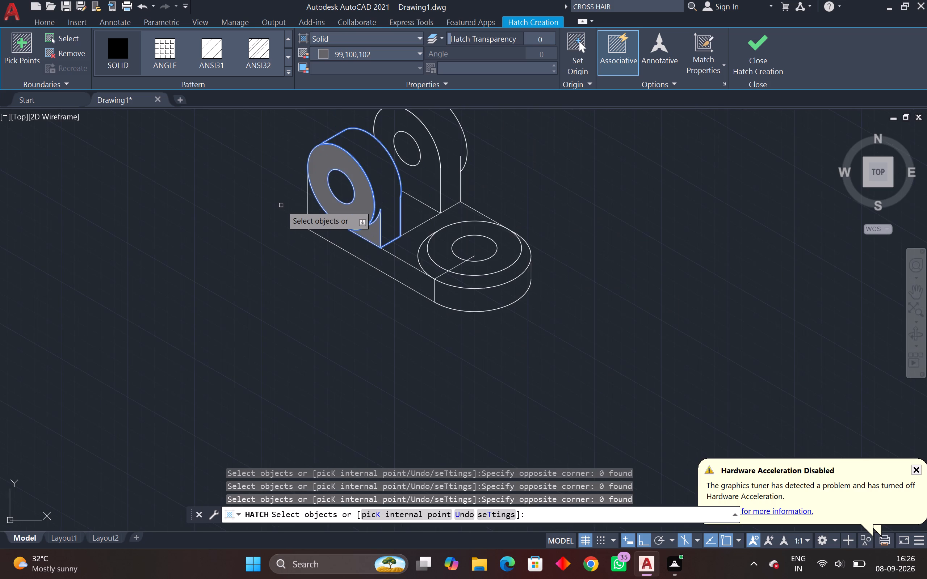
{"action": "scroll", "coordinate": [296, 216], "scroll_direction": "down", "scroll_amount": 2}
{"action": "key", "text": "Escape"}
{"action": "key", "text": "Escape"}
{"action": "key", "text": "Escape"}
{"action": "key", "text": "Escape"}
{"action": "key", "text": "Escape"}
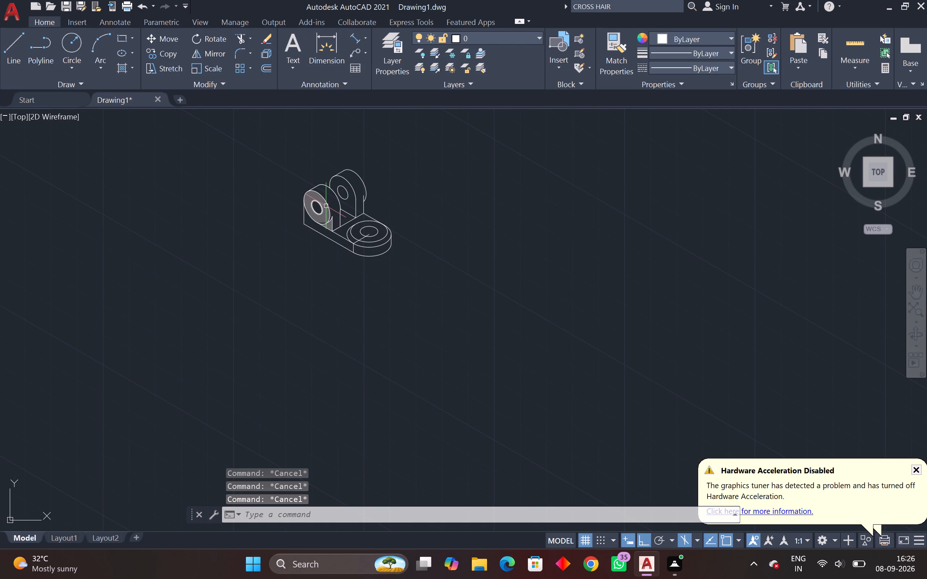
Undo the front support's hatch and the trim made before it.
{"action": "key", "text": "ctrl+z"}
{"action": "key", "text": "ctrl+z"}
{"action": "key", "text": "ctrl+z"}
{"action": "key", "text": "Escape"}
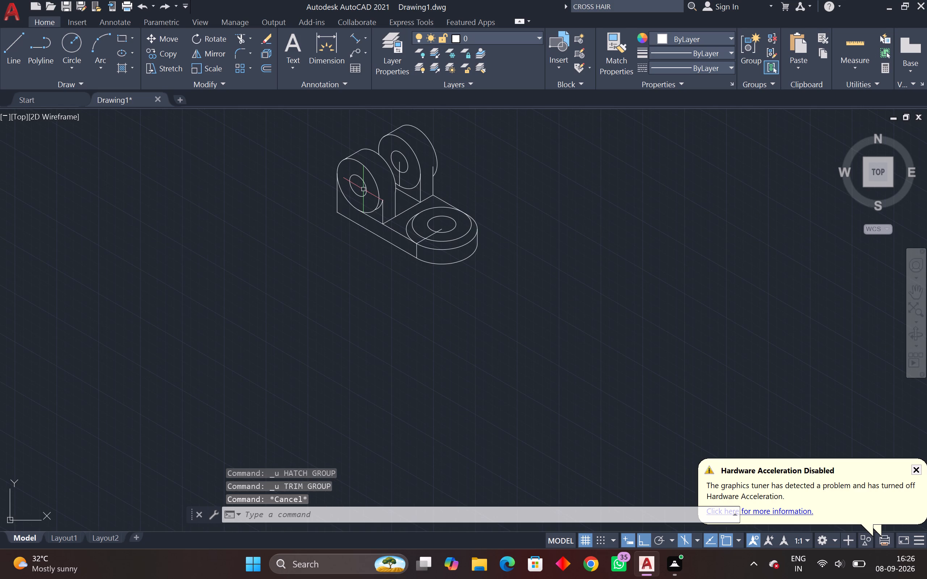
{"action": "key", "text": "Escape"}
{"action": "key", "text": "Escape"}
{"action": "key", "text": "Escape"}
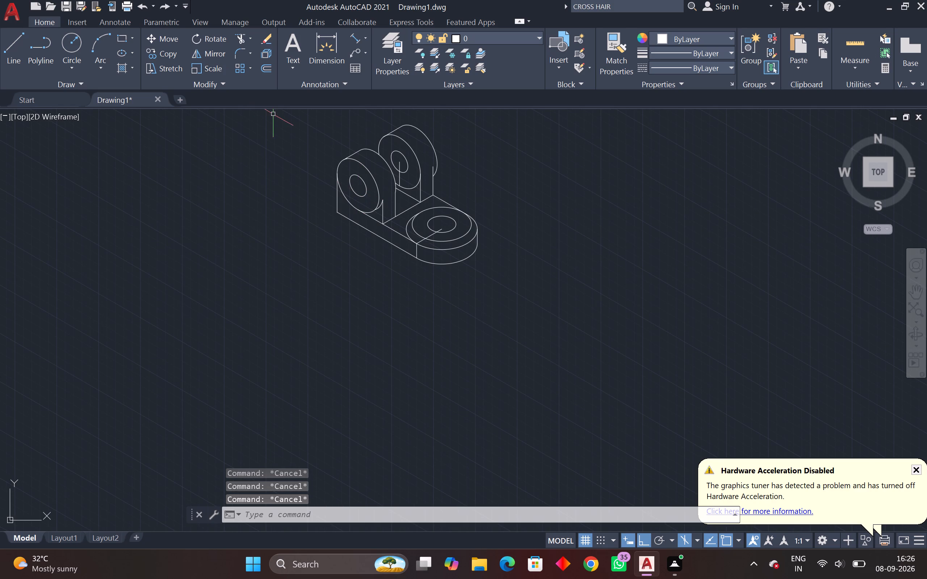
Apply a solid hatch in colour 169,83,160 to the rear support's curved side and ring face.
{"action": "scroll", "coordinate": [342, 199], "scroll_direction": "up", "scroll_amount": 2}
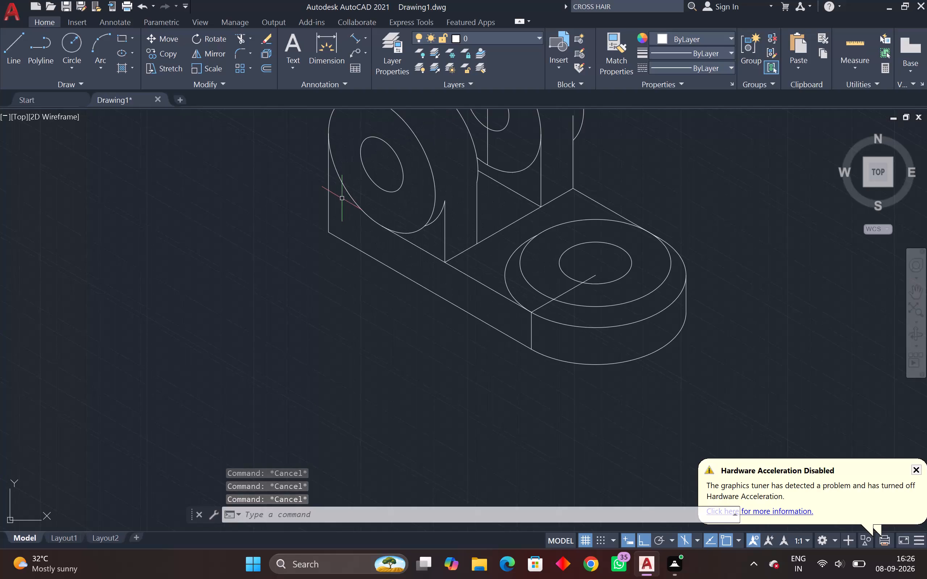
{"action": "left_click", "coordinate": [123, 69]}
{"action": "scroll", "coordinate": [234, 173], "scroll_direction": "down", "scroll_amount": 1}
{"action": "middle_click_drag", "start_coordinate": [234, 173], "coordinate": [176, 233]}
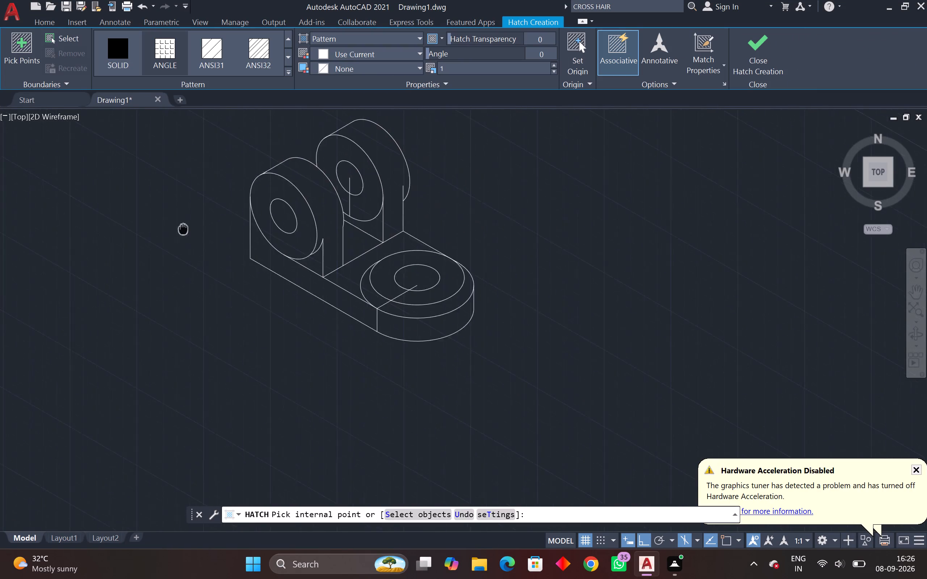
{"action": "middle_click_drag", "start_coordinate": [176, 233], "coordinate": [143, 263]}
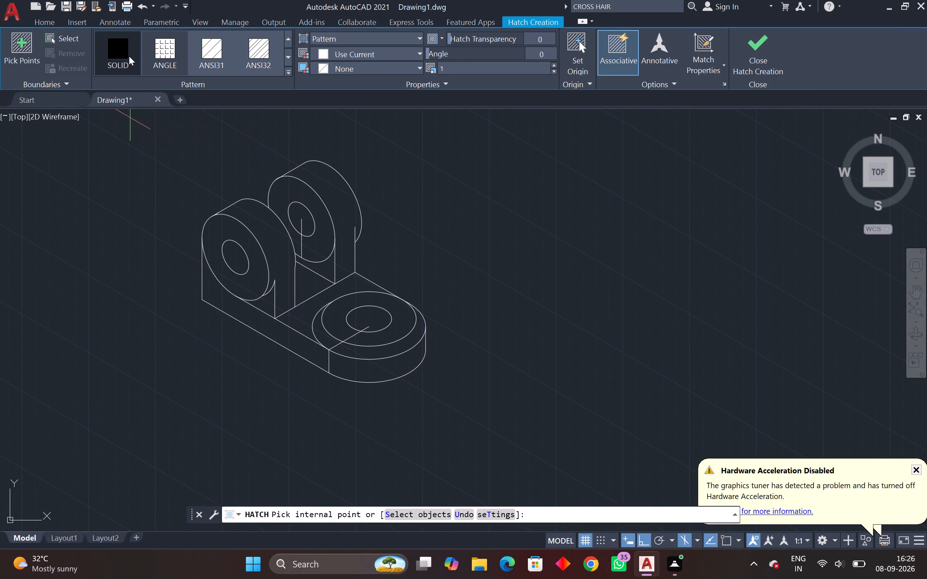
{"action": "left_click", "coordinate": [129, 56]}
{"action": "left_click", "coordinate": [385, 54]}
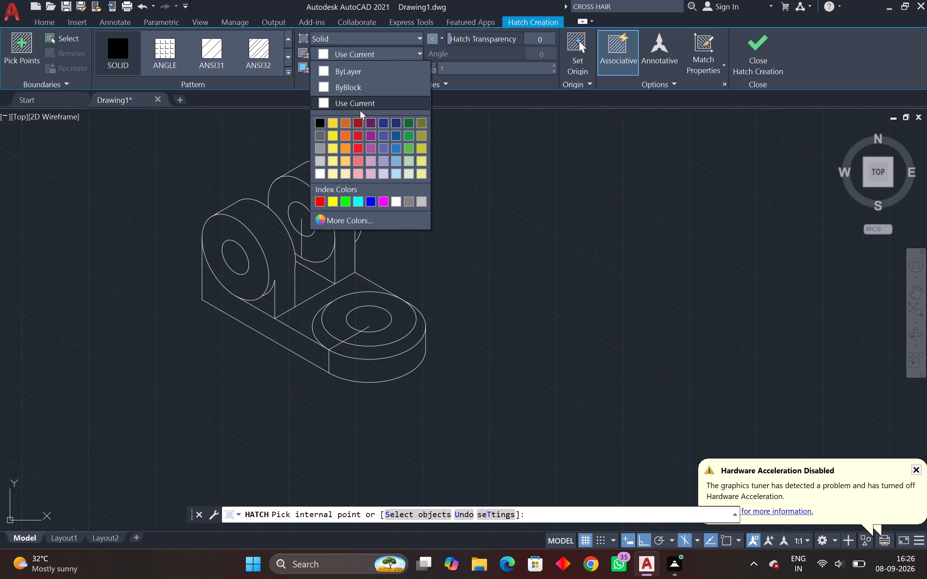
{"action": "left_click", "coordinate": [373, 144]}
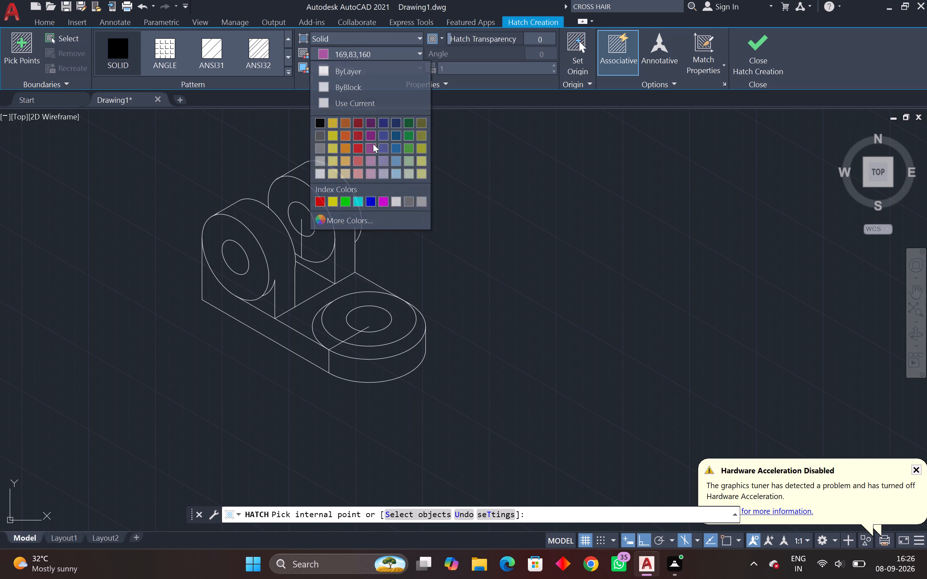
{"action": "left_click", "coordinate": [324, 194]}
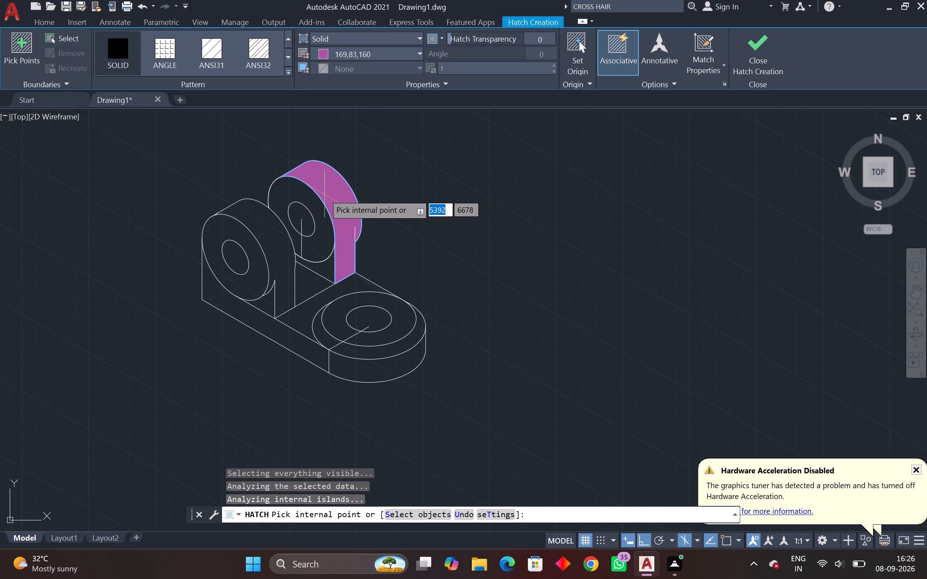
{"action": "left_click", "coordinate": [321, 238]}
Add the front support's ring face to the hatch, and try its curved side.
{"action": "left_click", "coordinate": [269, 247]}
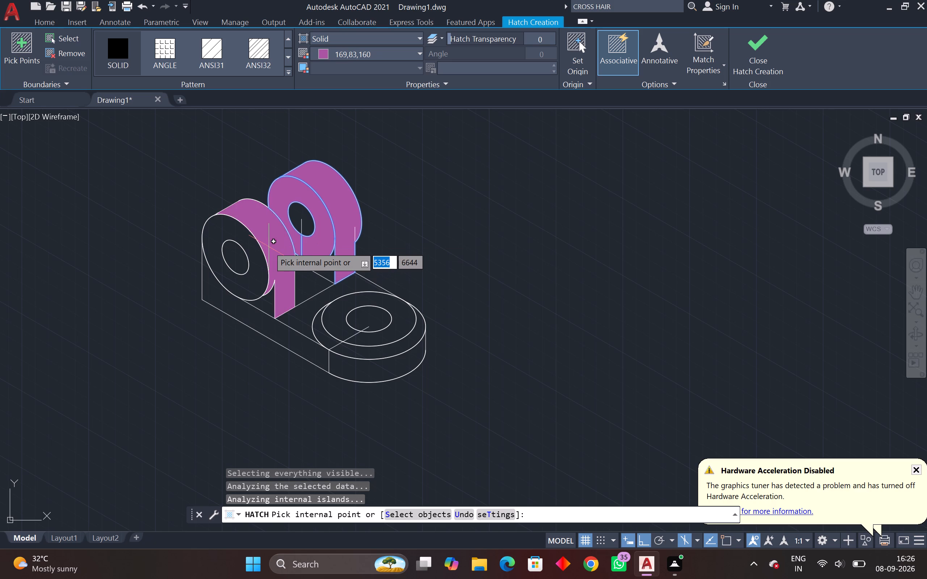
{"action": "left_click", "coordinate": [277, 258]}
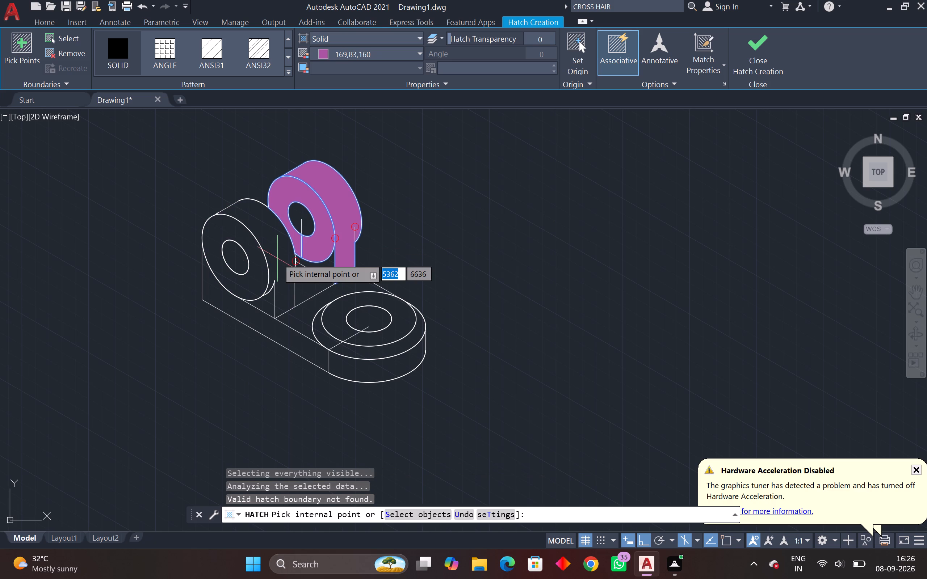
{"action": "left_click", "coordinate": [289, 279]}
{"action": "left_click", "coordinate": [263, 283]}
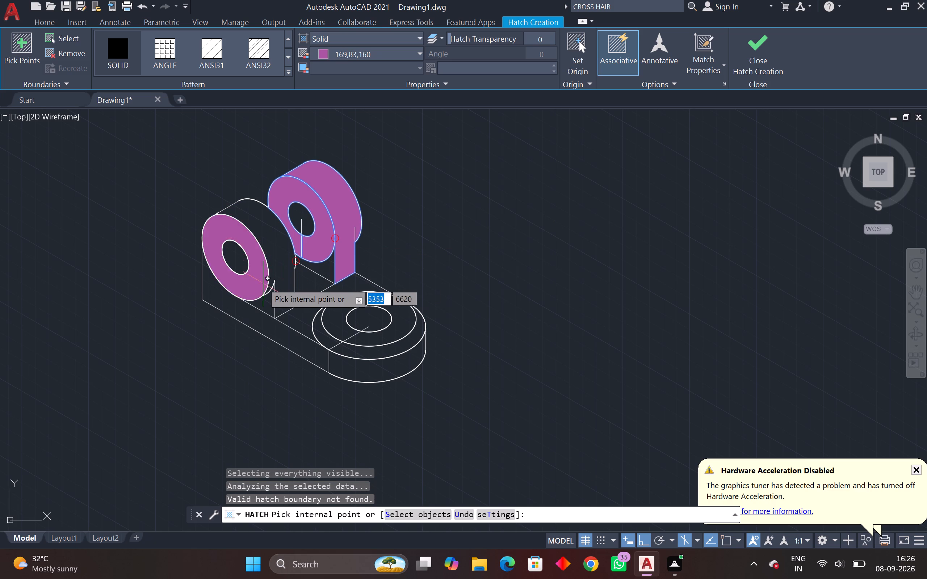
{"action": "left_click", "coordinate": [272, 282]}
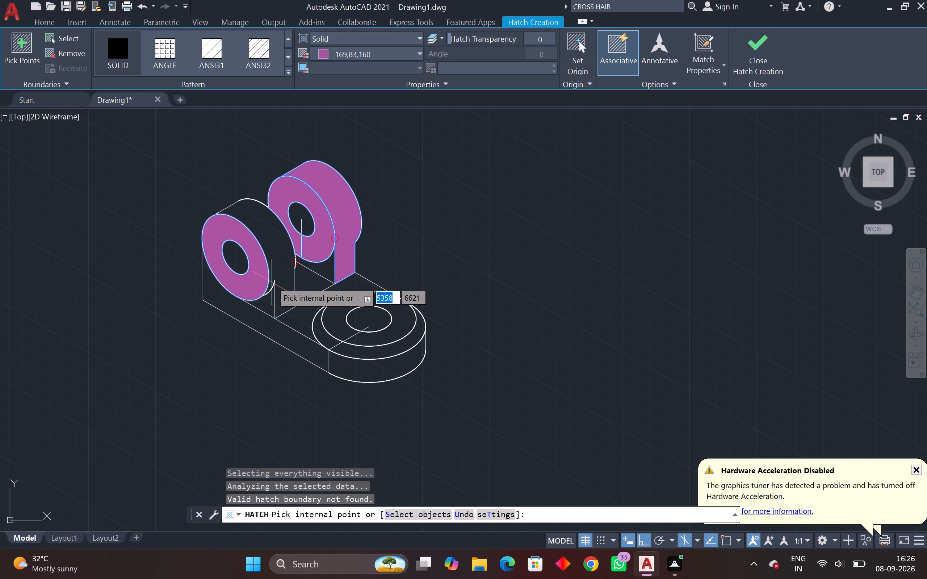
{"action": "left_click", "coordinate": [278, 269]}
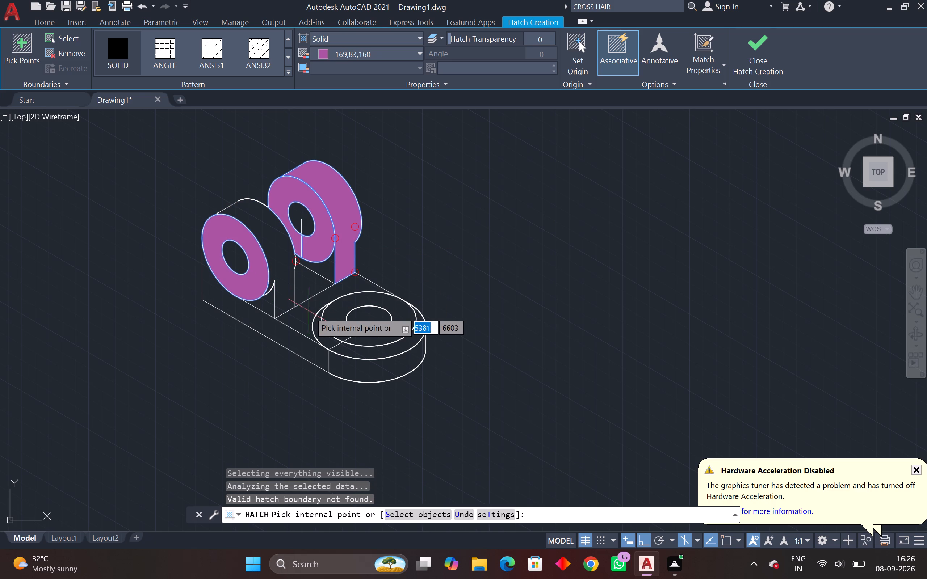
Add the base's top face and long front side to the hatch, and retry the front support's curved side.
{"action": "left_click", "coordinate": [310, 312]}
{"action": "left_click", "coordinate": [271, 327]}
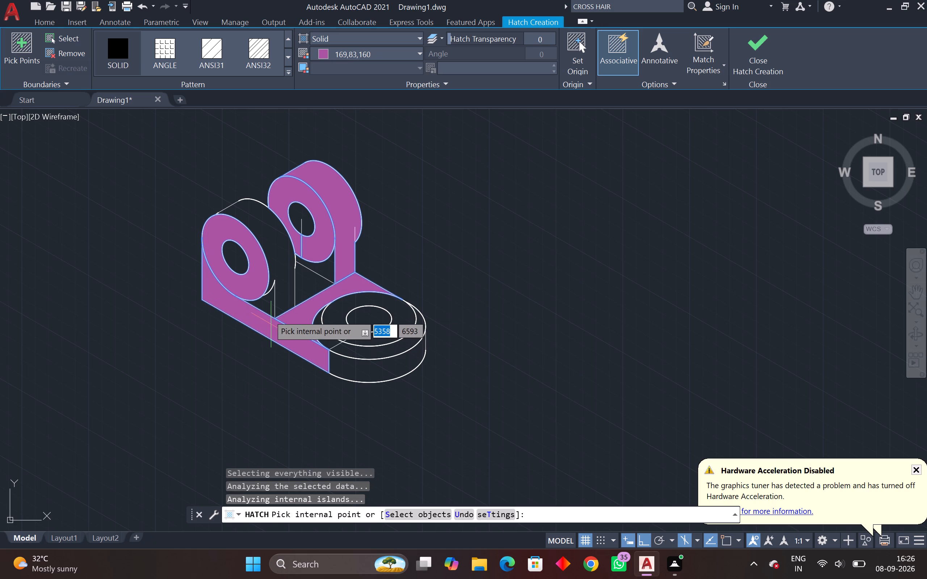
{"action": "left_click", "coordinate": [278, 284]}
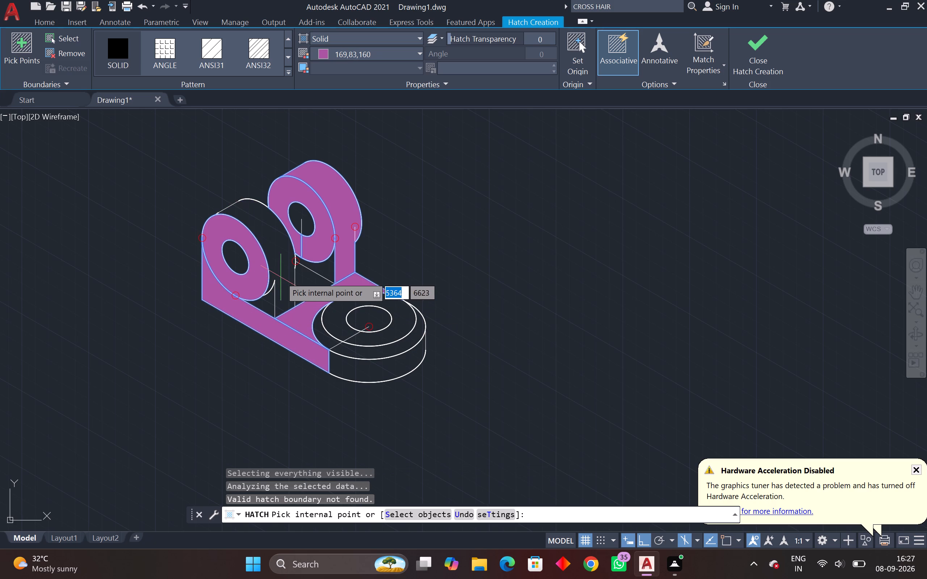
{"action": "left_click", "coordinate": [281, 273]}
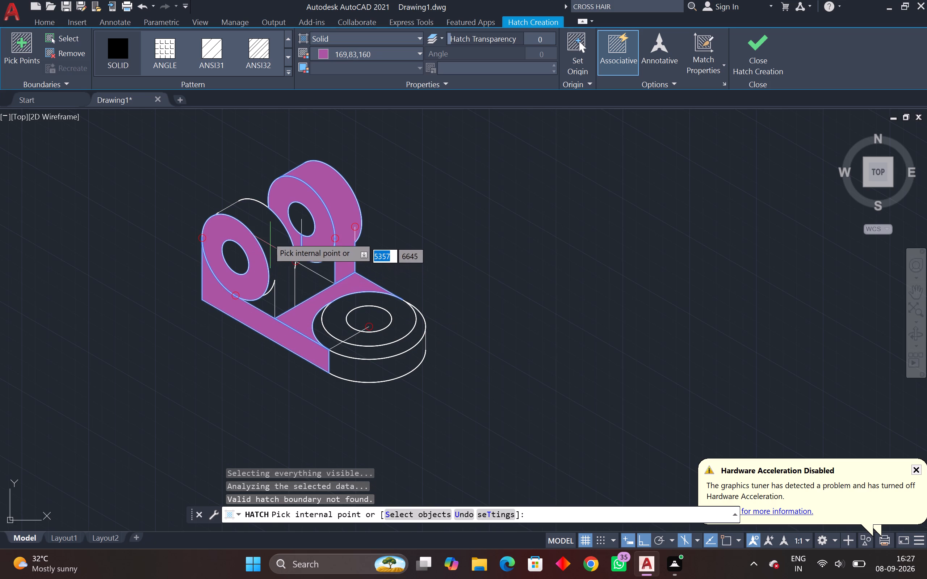
{"action": "left_click", "coordinate": [264, 233]}
{"action": "left_click", "coordinate": [234, 199]}
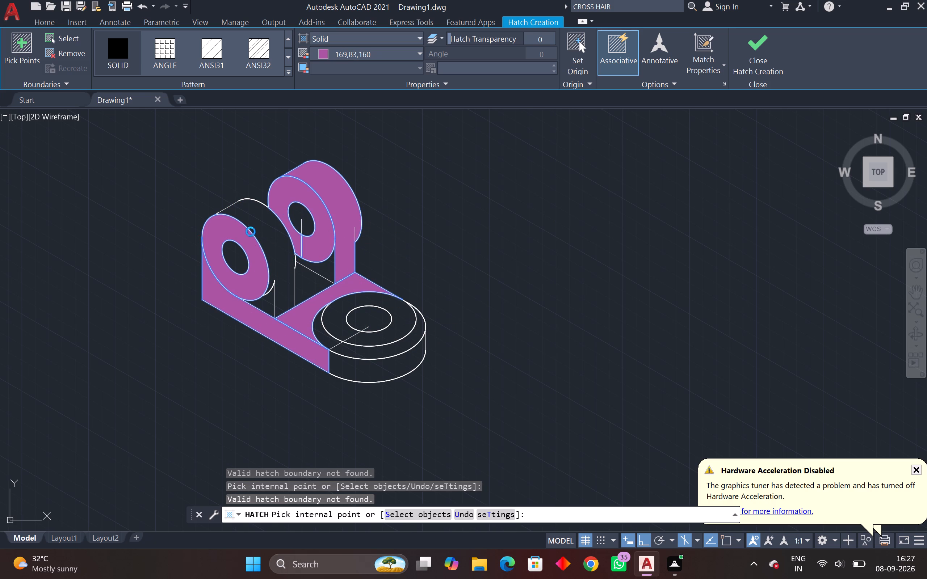
{"action": "left_click_drag", "start_coordinate": [253, 233], "coordinate": [256, 235]}
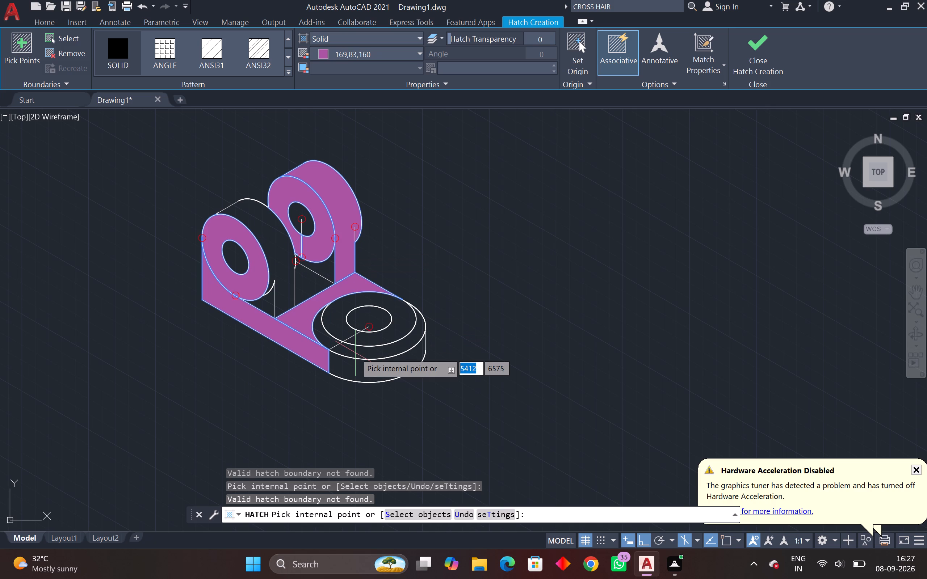
Add the base's rounded end side, both parts of the rim around the boss, and the boss's ring face to the hatch.
{"action": "left_click", "coordinate": [356, 353]}
{"action": "left_click", "coordinate": [361, 373]}
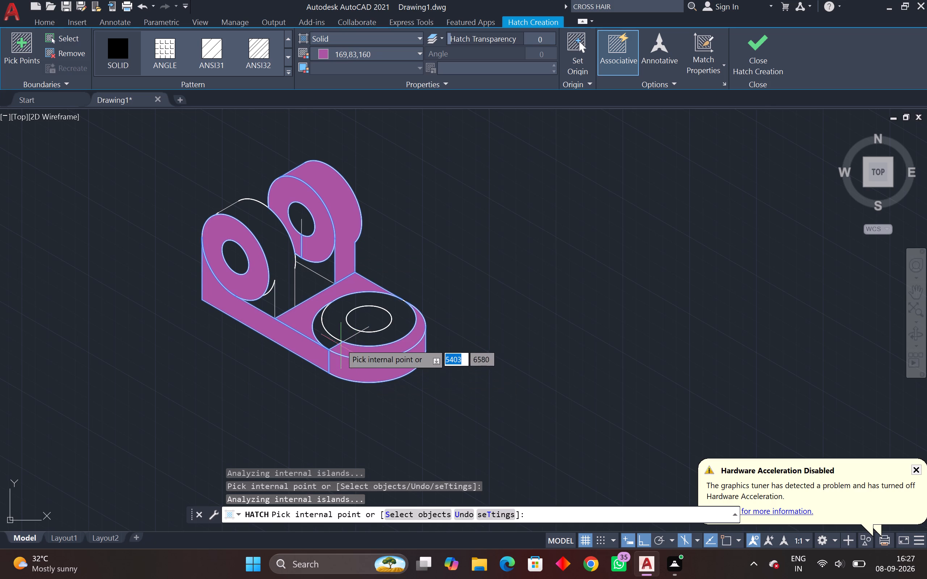
{"action": "left_click", "coordinate": [320, 336]}
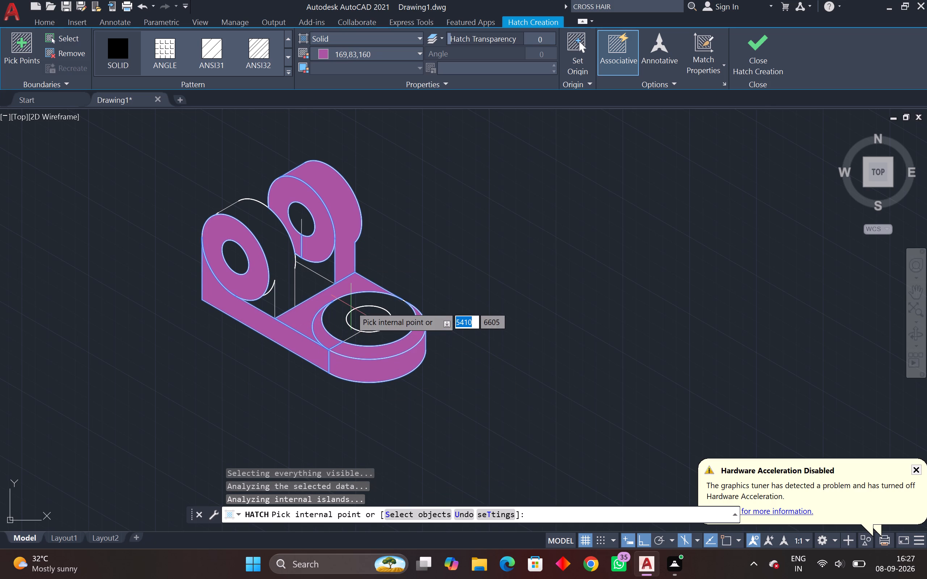
{"action": "left_click", "coordinate": [351, 307]}
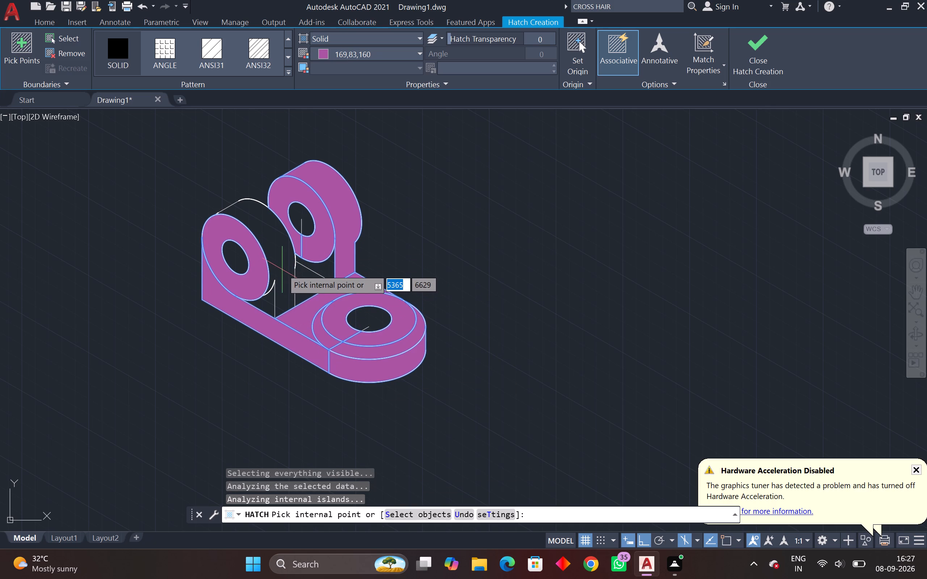
Add the areas between the two supports to the hatch, retry the front support's curved side, and finish the hatch.
{"action": "left_click", "coordinate": [282, 269]}
{"action": "left_click", "coordinate": [282, 269]}
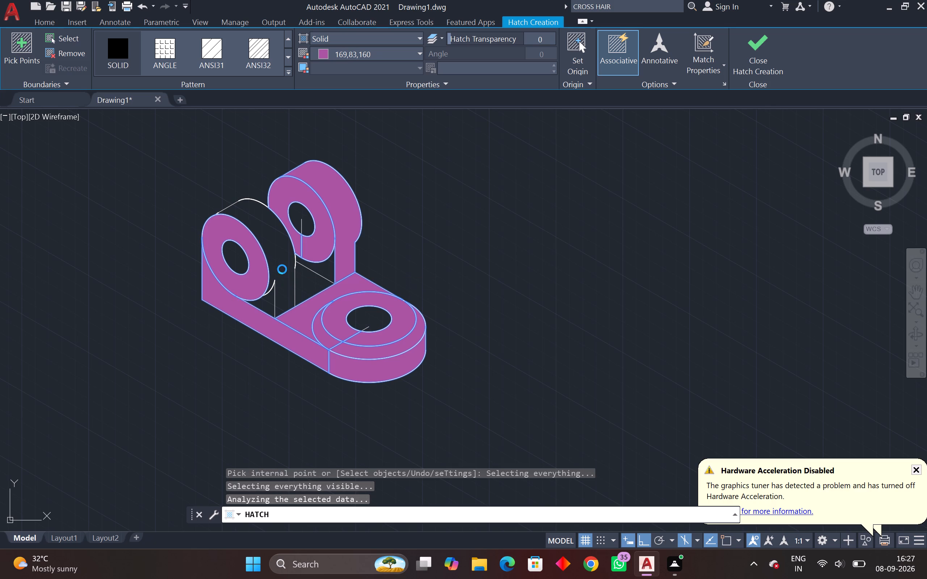
{"action": "left_click", "coordinate": [282, 269]}
{"action": "scroll", "coordinate": [295, 273], "scroll_direction": "up", "scroll_amount": 1}
{"action": "left_click_drag", "start_coordinate": [295, 280], "coordinate": [274, 310]}
{"action": "left_click", "coordinate": [344, 269]}
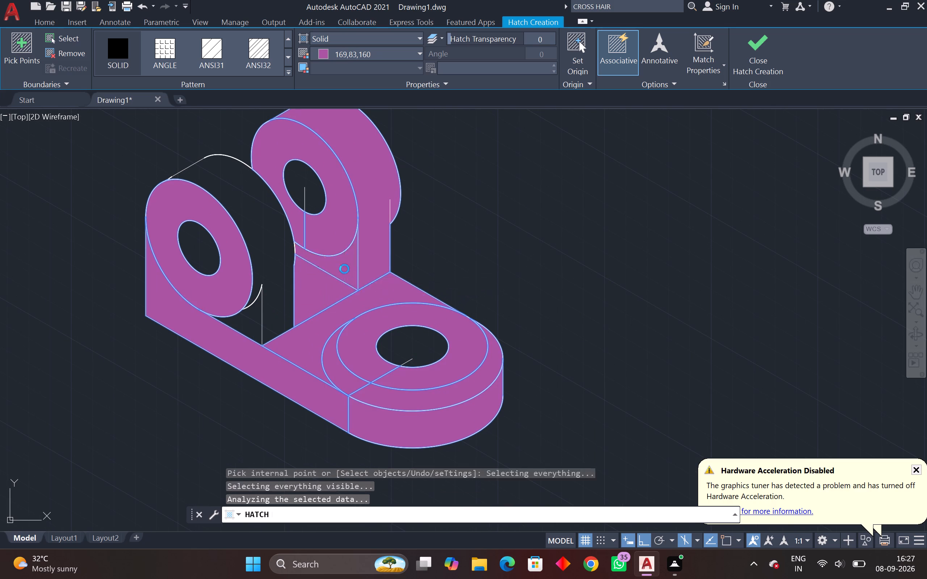
{"action": "left_click", "coordinate": [280, 276]}
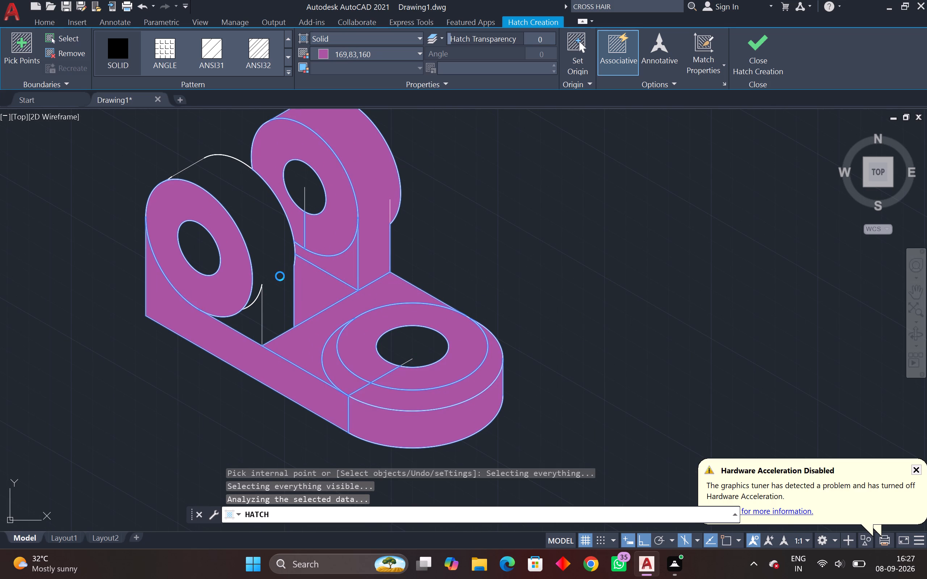
{"action": "right_click", "coordinate": [280, 276]}
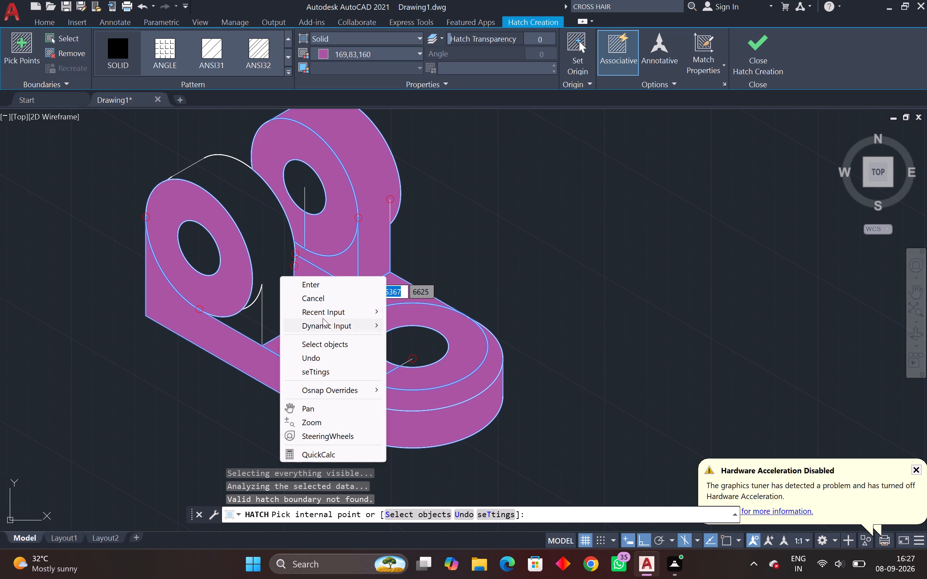
{"action": "key", "text": "grave"}
{"action": "key", "text": "Escape"}
{"action": "key", "text": "Escape"}
{"action": "key", "text": "Escape"}
{"action": "key", "text": "Escape"}
{"action": "key", "text": "Escape"}
{"action": "key", "text": "Escape"}
{"action": "key", "text": "Escape"}
{"action": "key", "text": "Escape"}
{"action": "key", "text": "Escape"}
{"action": "key", "text": "Escape"}
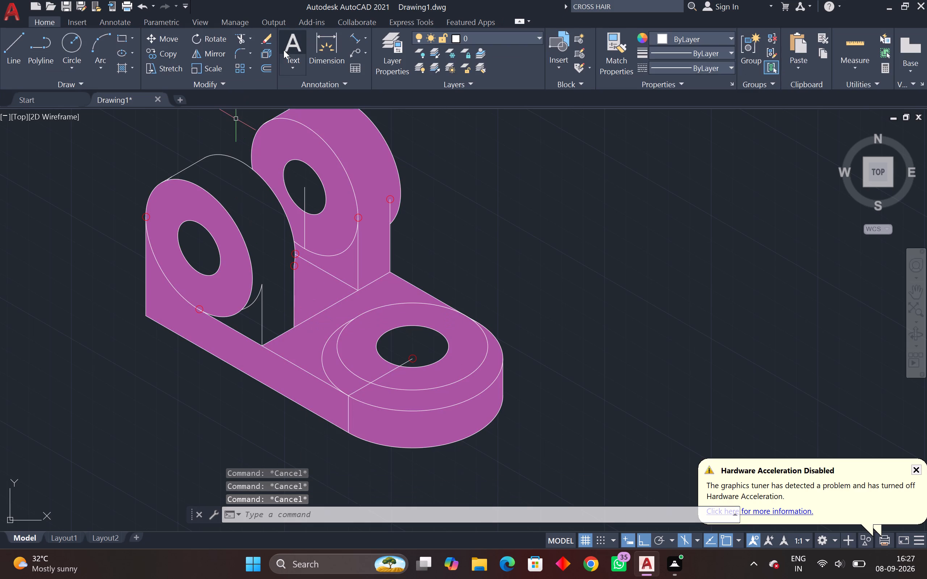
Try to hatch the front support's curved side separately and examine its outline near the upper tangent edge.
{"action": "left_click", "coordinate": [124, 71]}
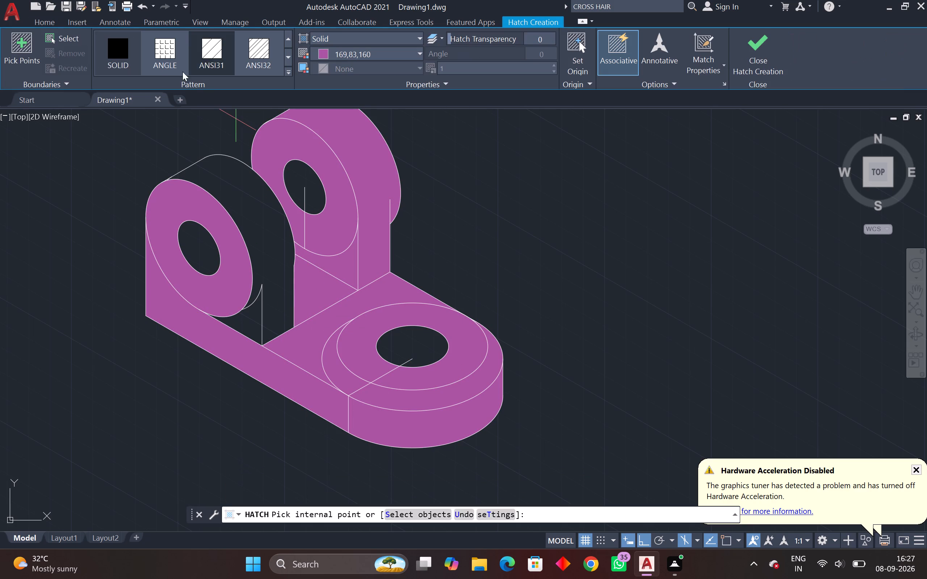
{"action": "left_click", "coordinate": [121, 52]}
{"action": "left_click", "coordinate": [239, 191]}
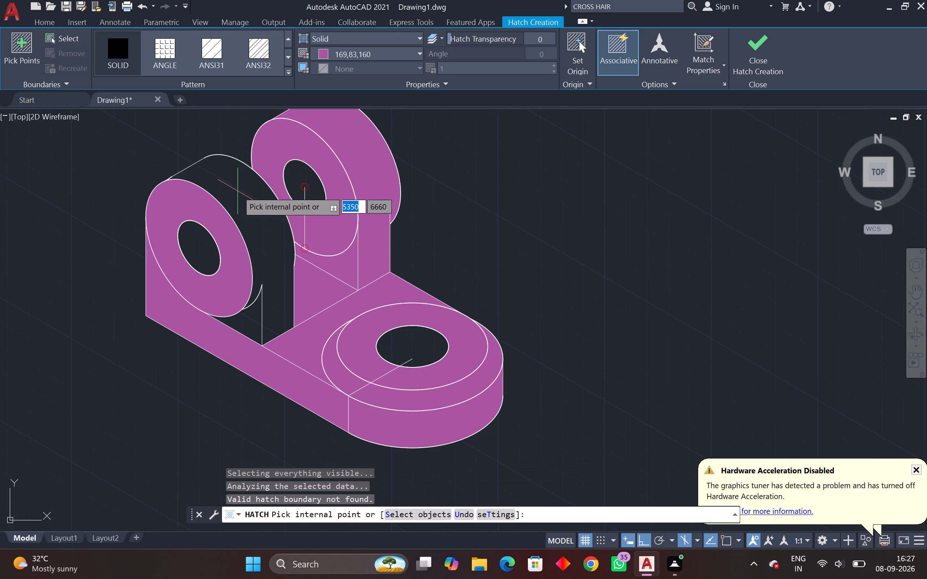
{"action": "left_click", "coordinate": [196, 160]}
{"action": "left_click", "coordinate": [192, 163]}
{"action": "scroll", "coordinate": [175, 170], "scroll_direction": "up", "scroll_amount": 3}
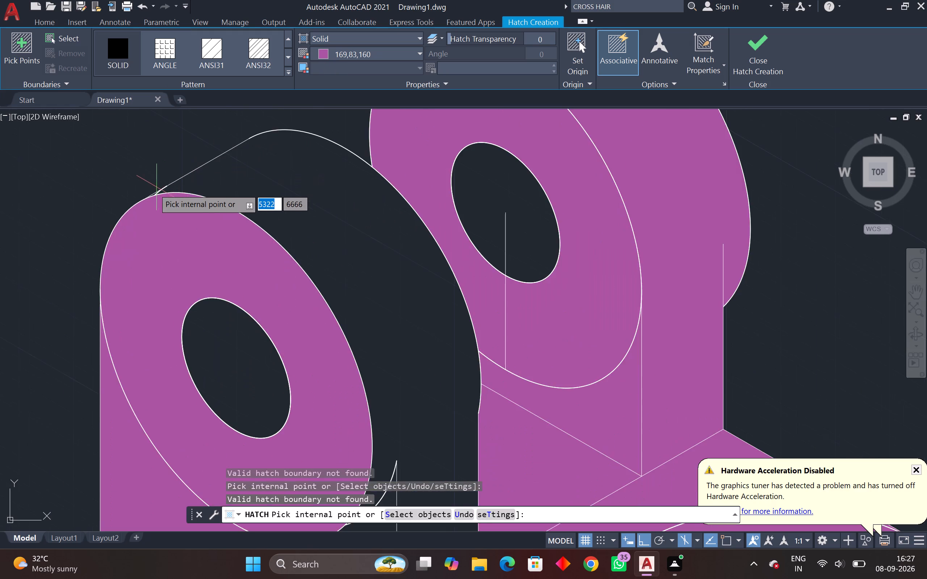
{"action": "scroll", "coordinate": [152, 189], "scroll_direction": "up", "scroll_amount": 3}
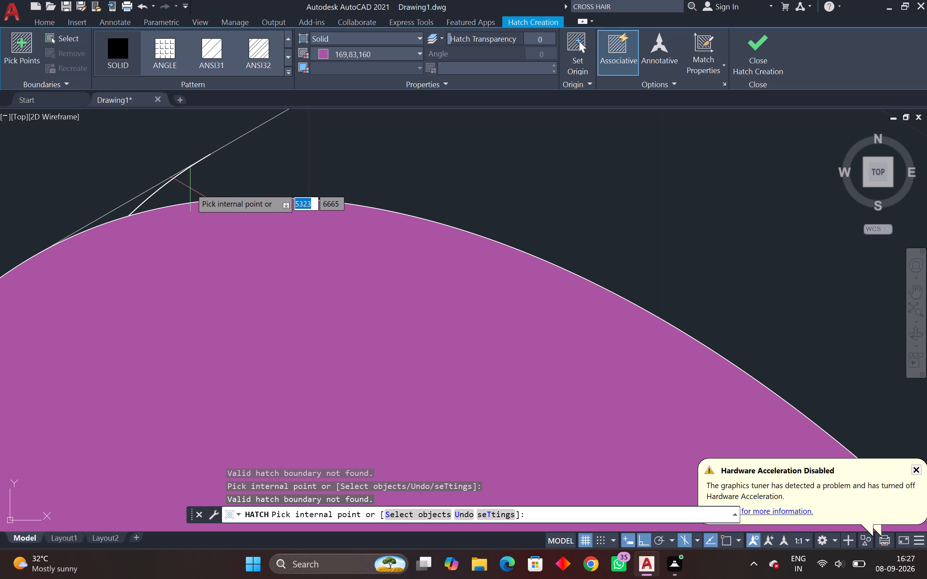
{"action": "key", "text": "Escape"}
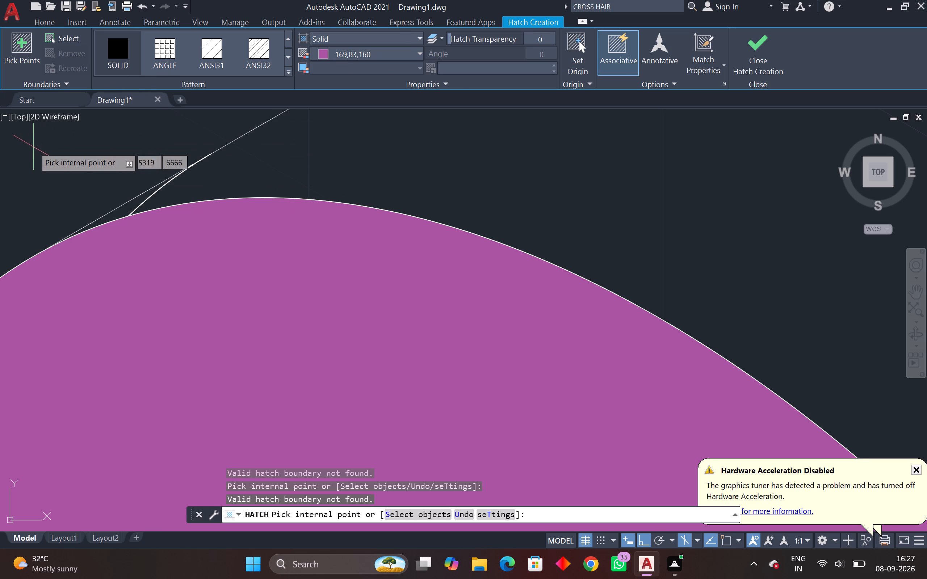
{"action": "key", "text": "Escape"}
Trim the leftover arc piece between the tangent edge and the top of the front support's ring face.
{"action": "left_click", "coordinate": [241, 37]}
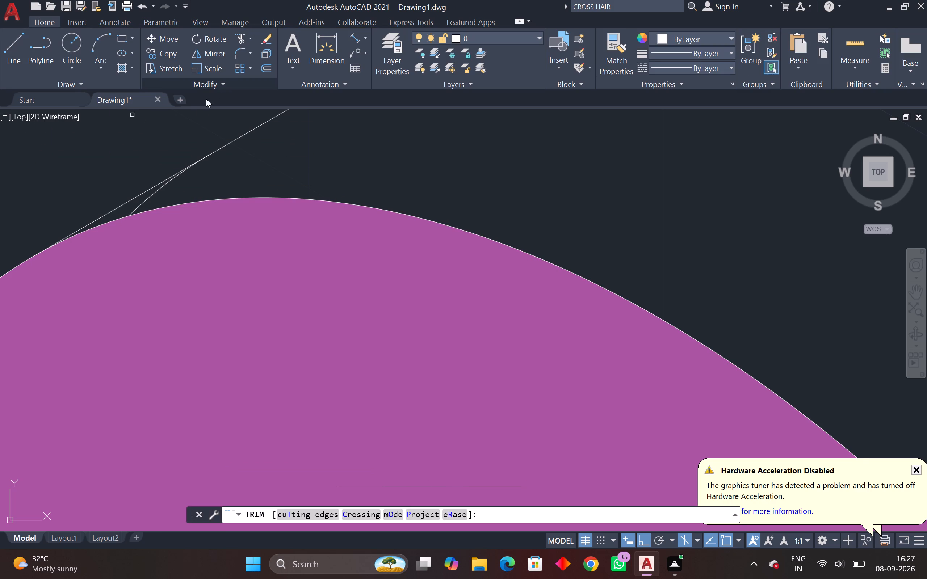
{"action": "left_click", "coordinate": [165, 187]}
{"action": "scroll", "coordinate": [165, 188], "scroll_direction": "down", "scroll_amount": 1}
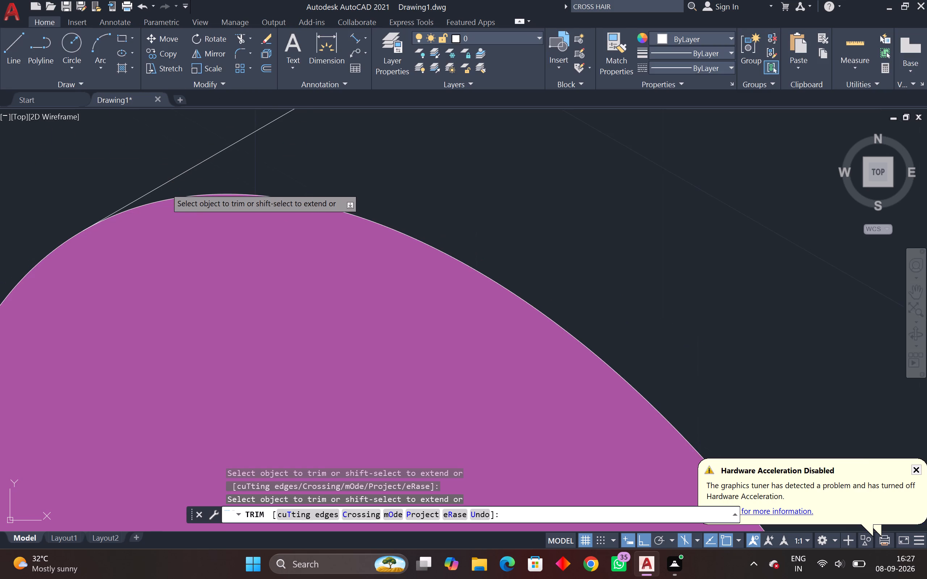
{"action": "scroll", "coordinate": [185, 205], "scroll_direction": "down", "scroll_amount": 2}
{"action": "middle_click_drag", "start_coordinate": [258, 206], "coordinate": [130, 206]}
{"action": "scroll", "coordinate": [129, 206], "scroll_direction": "down", "scroll_amount": 1}
{"action": "scroll", "coordinate": [213, 217], "scroll_direction": "down", "scroll_amount": 1}
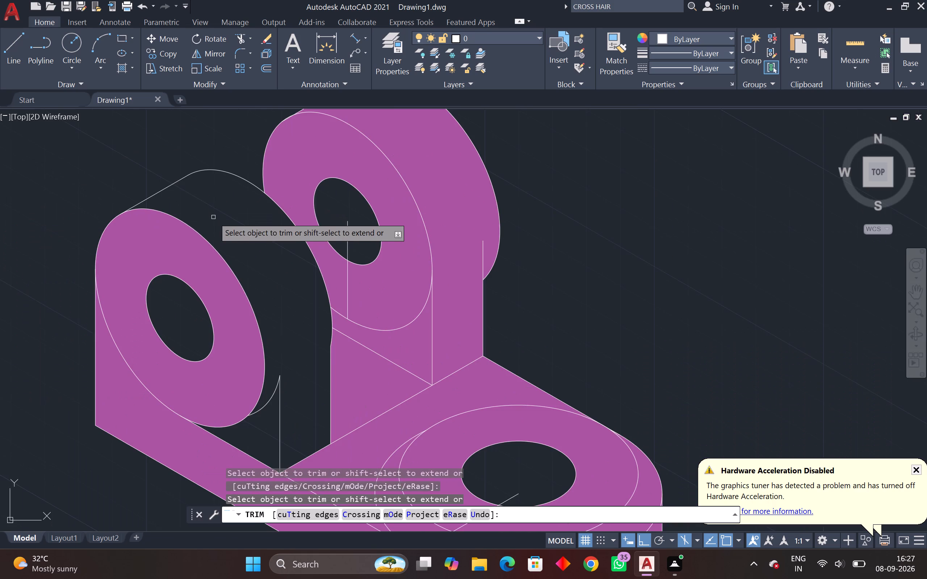
{"action": "middle_click_drag", "start_coordinate": [213, 217], "coordinate": [160, 183]}
{"action": "scroll", "coordinate": [163, 187], "scroll_direction": "down", "scroll_amount": 1}
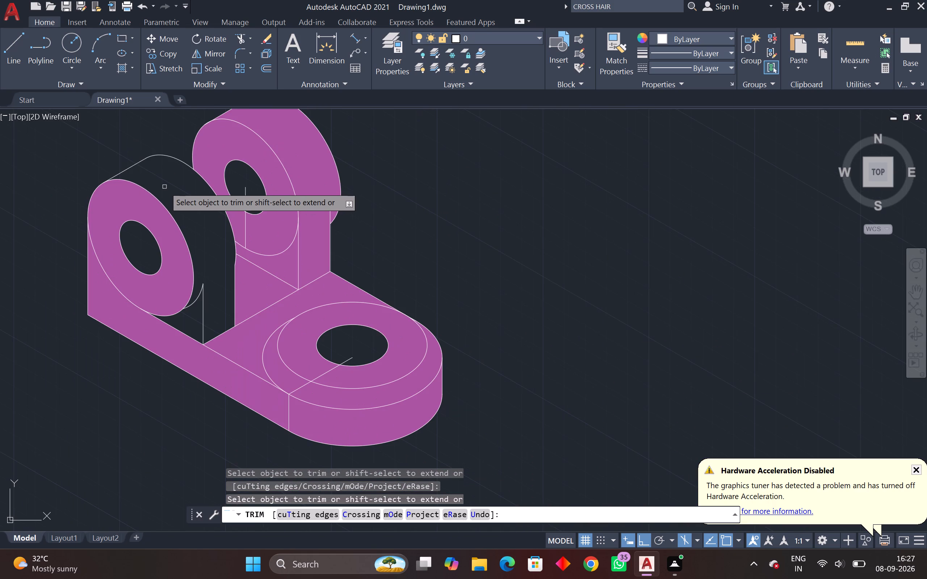
{"action": "key", "text": "Escape"}
{"action": "key", "text": "Escape"}
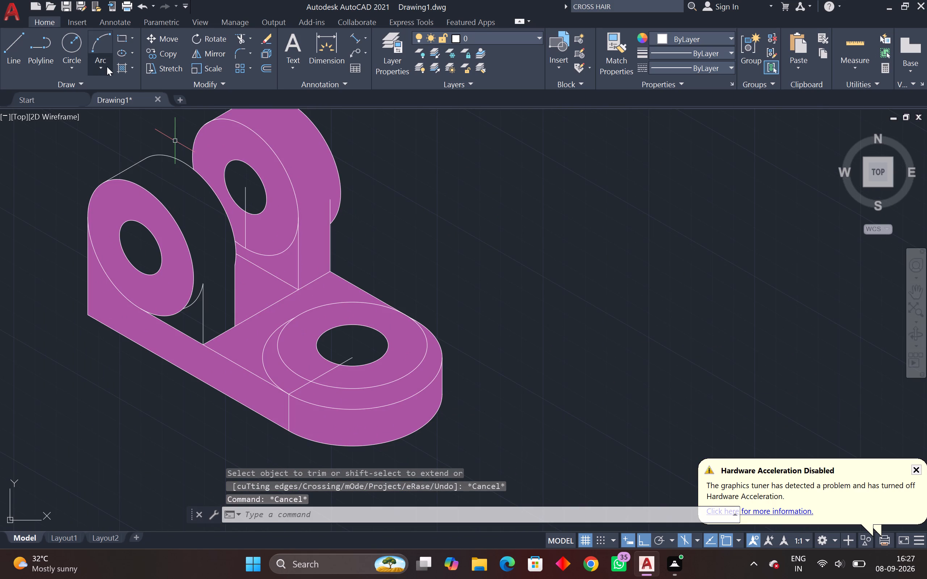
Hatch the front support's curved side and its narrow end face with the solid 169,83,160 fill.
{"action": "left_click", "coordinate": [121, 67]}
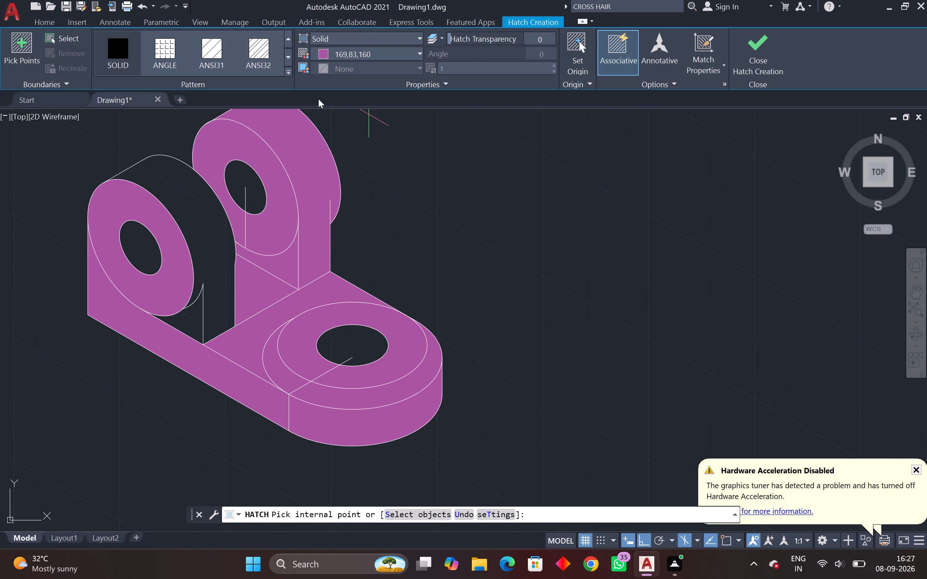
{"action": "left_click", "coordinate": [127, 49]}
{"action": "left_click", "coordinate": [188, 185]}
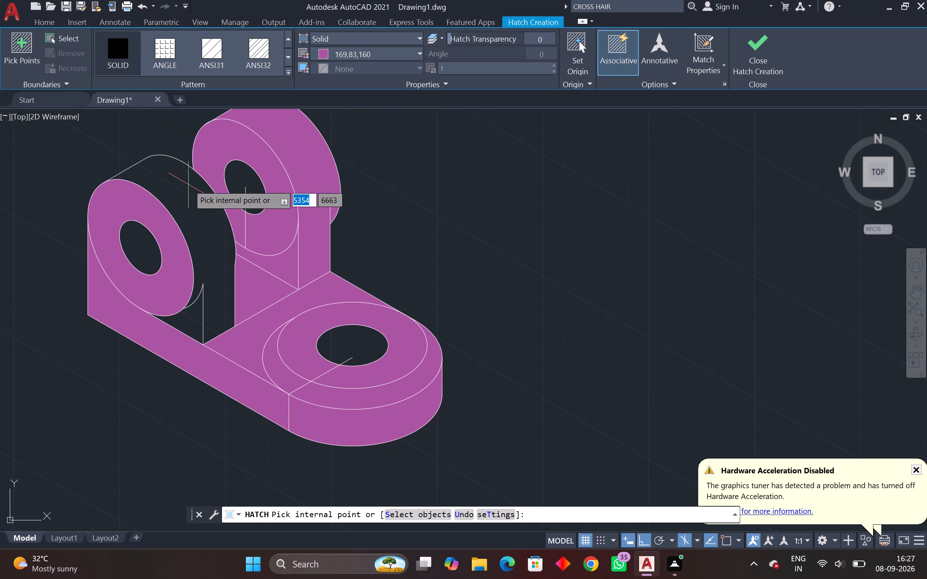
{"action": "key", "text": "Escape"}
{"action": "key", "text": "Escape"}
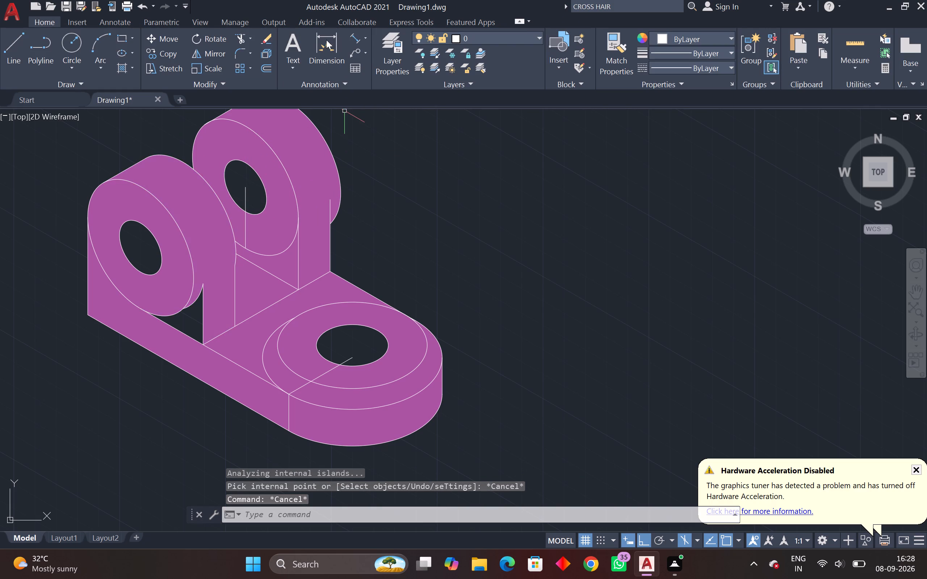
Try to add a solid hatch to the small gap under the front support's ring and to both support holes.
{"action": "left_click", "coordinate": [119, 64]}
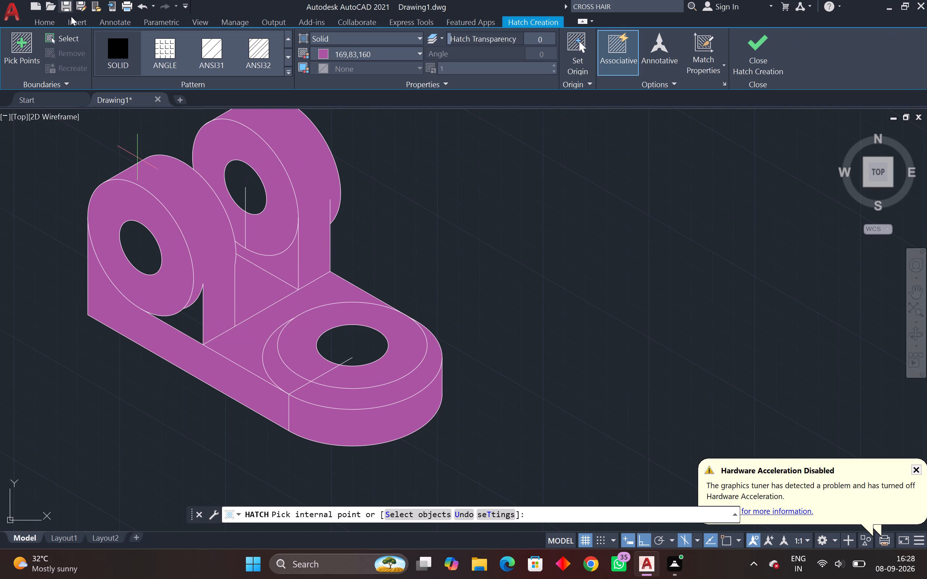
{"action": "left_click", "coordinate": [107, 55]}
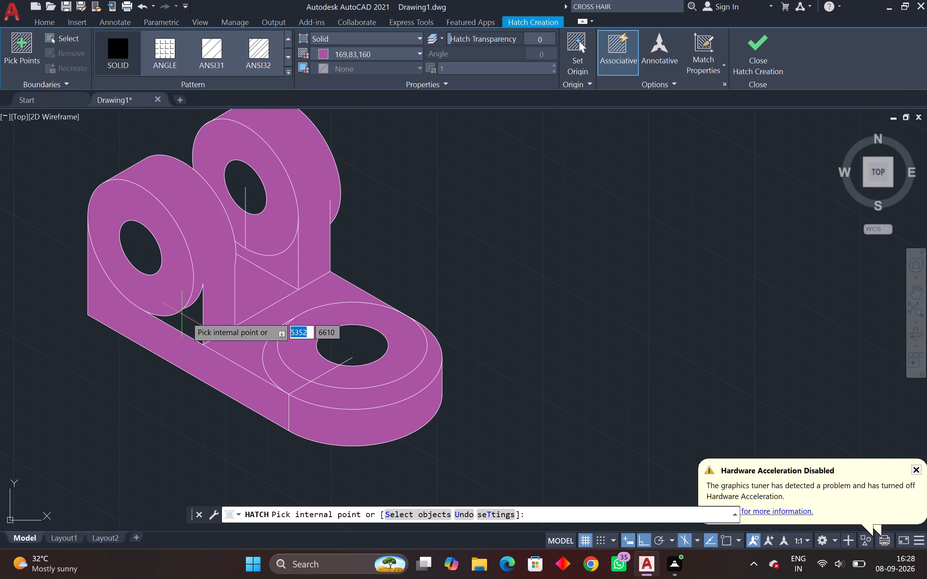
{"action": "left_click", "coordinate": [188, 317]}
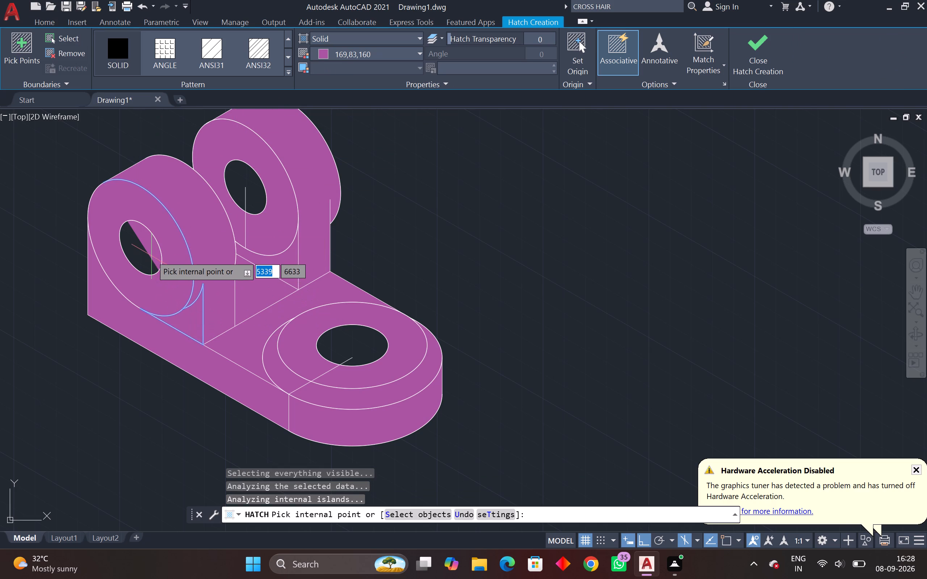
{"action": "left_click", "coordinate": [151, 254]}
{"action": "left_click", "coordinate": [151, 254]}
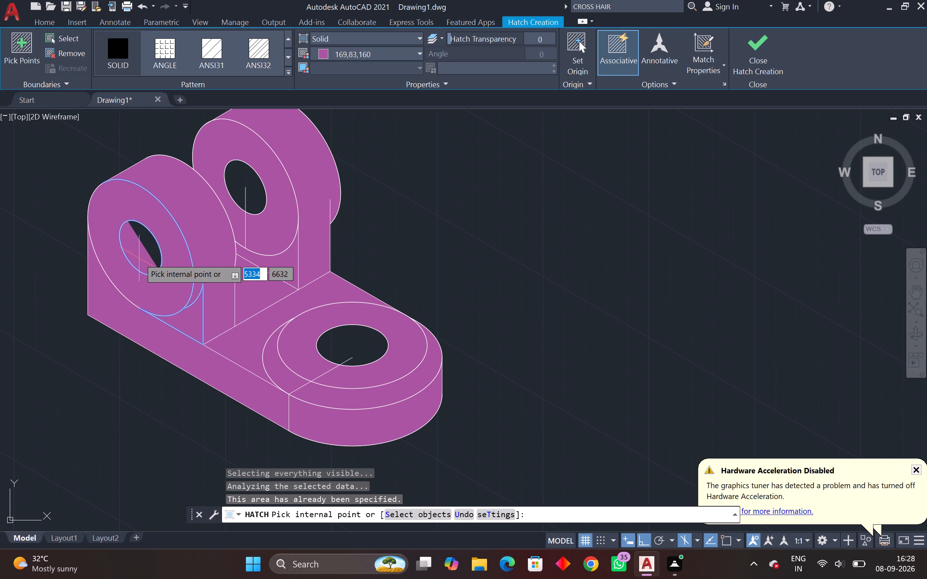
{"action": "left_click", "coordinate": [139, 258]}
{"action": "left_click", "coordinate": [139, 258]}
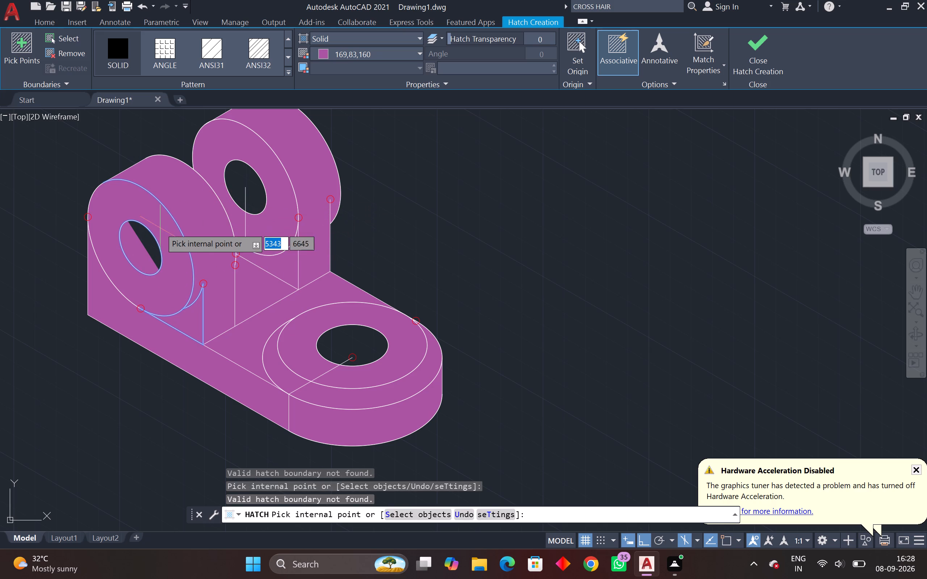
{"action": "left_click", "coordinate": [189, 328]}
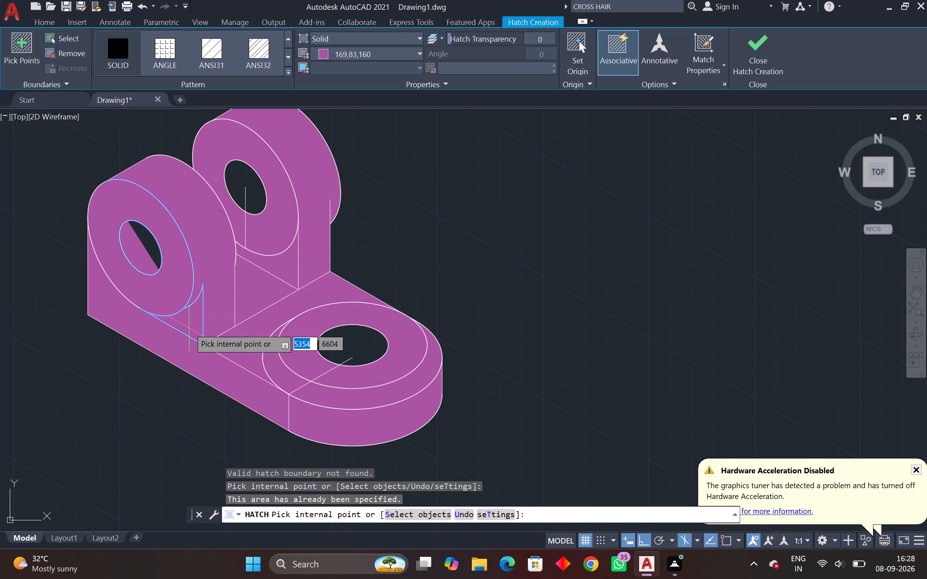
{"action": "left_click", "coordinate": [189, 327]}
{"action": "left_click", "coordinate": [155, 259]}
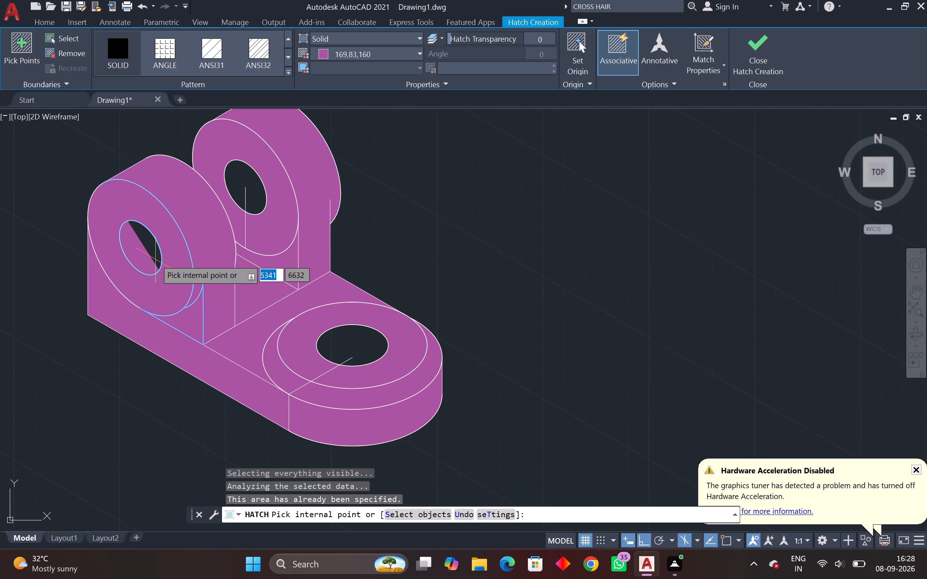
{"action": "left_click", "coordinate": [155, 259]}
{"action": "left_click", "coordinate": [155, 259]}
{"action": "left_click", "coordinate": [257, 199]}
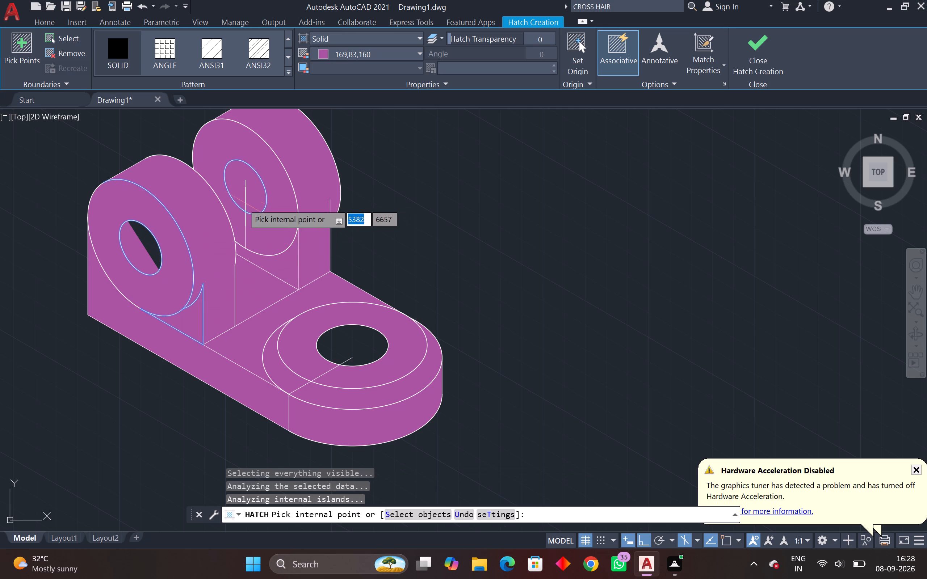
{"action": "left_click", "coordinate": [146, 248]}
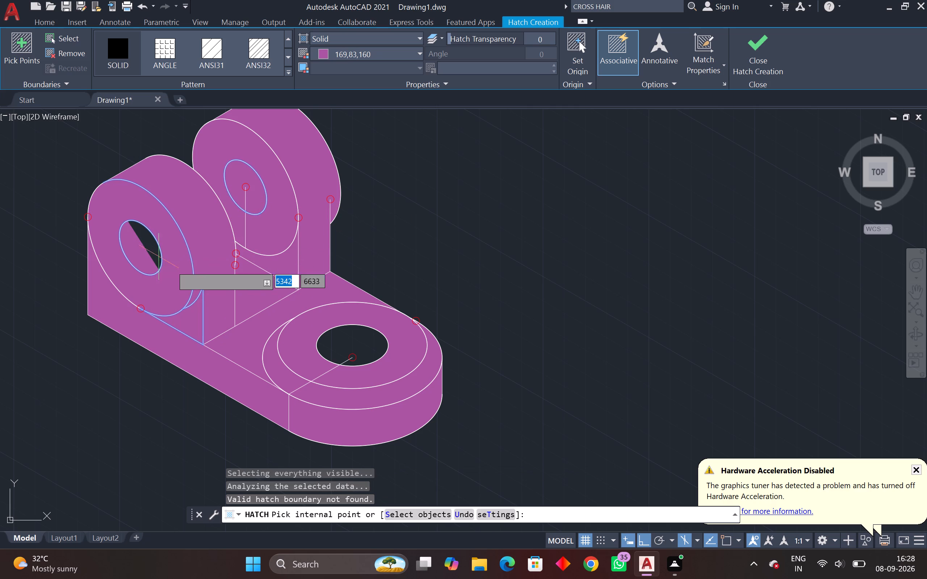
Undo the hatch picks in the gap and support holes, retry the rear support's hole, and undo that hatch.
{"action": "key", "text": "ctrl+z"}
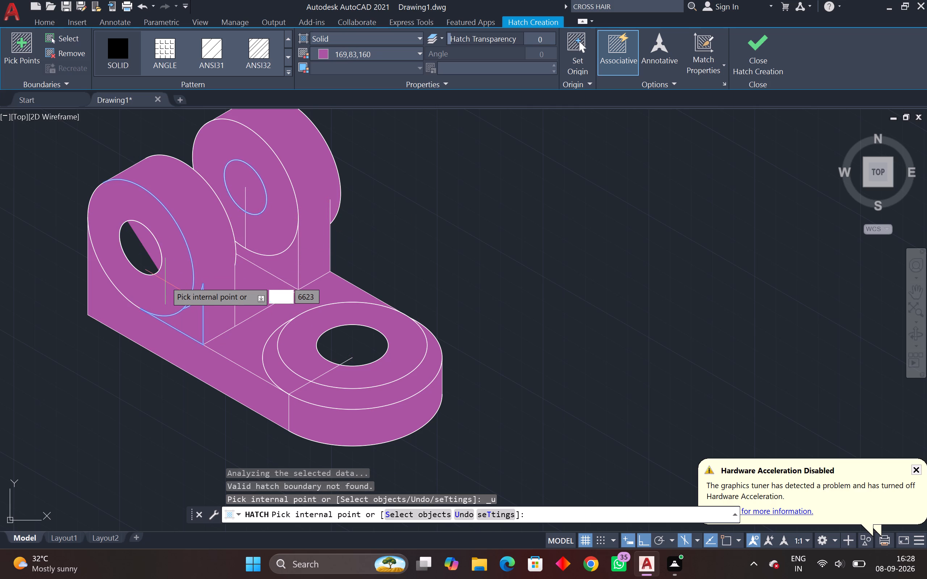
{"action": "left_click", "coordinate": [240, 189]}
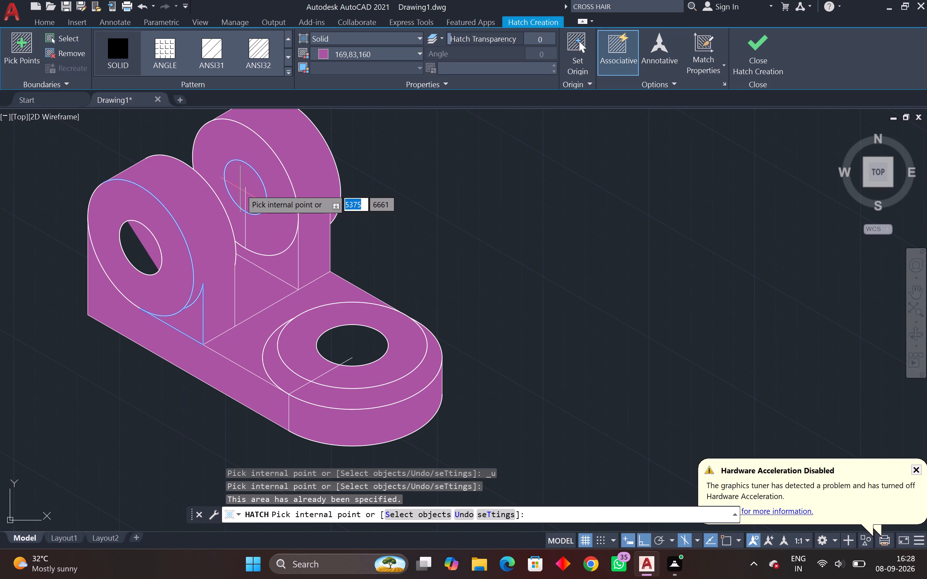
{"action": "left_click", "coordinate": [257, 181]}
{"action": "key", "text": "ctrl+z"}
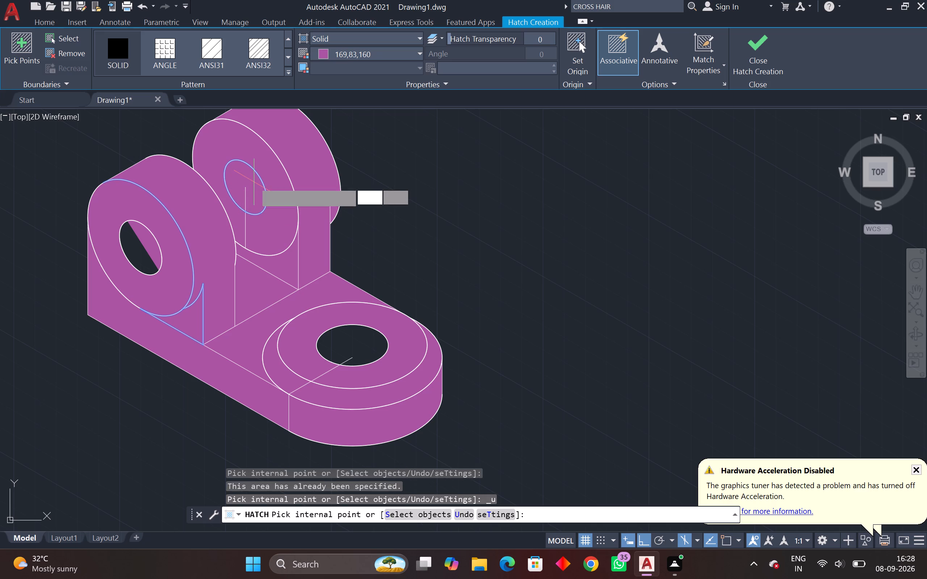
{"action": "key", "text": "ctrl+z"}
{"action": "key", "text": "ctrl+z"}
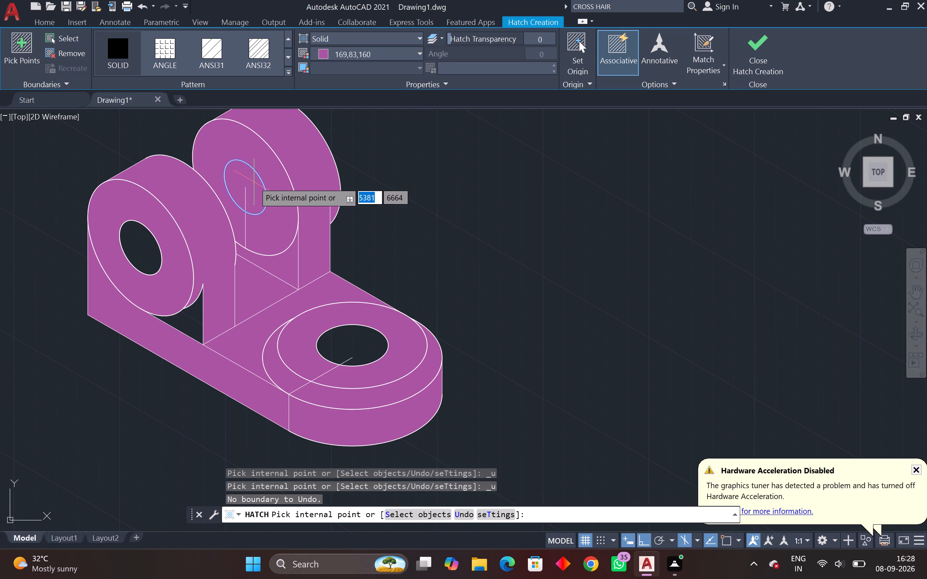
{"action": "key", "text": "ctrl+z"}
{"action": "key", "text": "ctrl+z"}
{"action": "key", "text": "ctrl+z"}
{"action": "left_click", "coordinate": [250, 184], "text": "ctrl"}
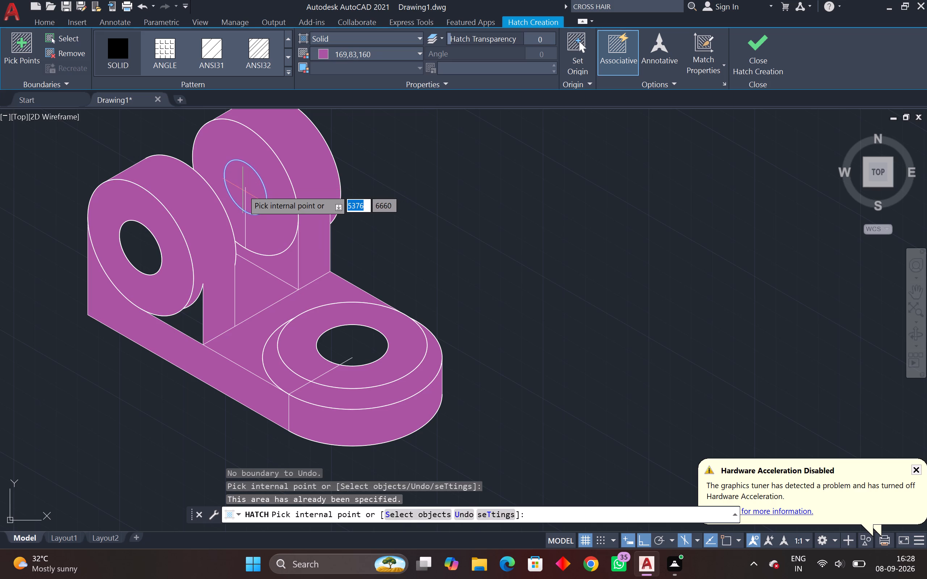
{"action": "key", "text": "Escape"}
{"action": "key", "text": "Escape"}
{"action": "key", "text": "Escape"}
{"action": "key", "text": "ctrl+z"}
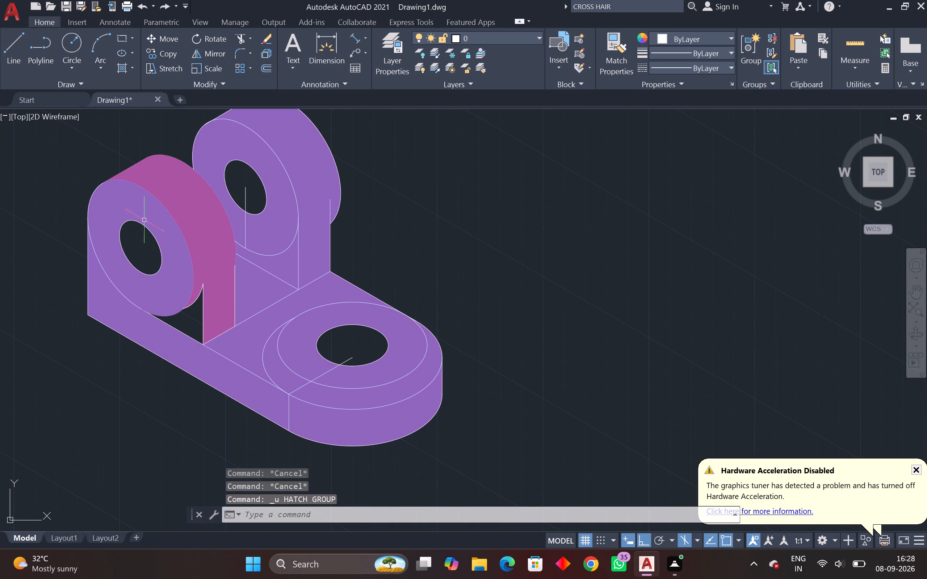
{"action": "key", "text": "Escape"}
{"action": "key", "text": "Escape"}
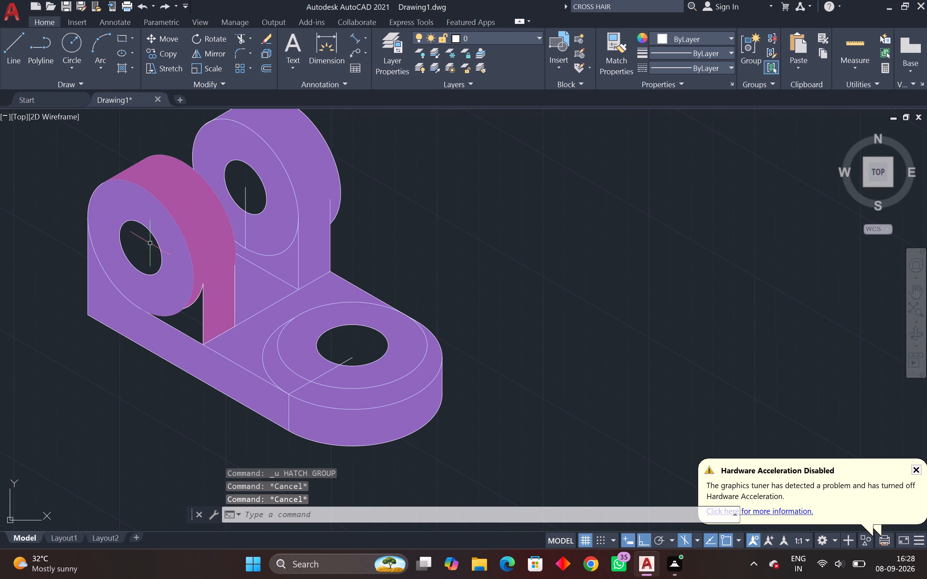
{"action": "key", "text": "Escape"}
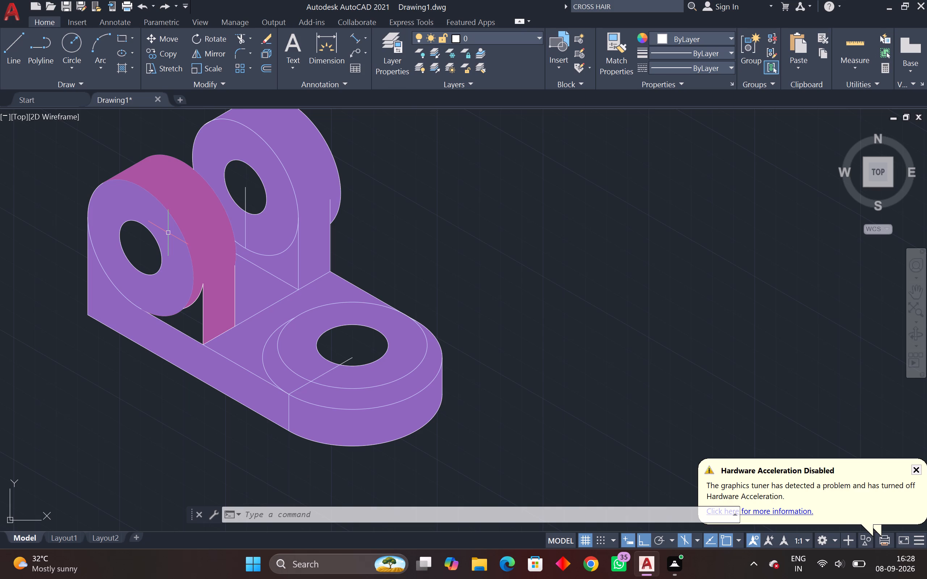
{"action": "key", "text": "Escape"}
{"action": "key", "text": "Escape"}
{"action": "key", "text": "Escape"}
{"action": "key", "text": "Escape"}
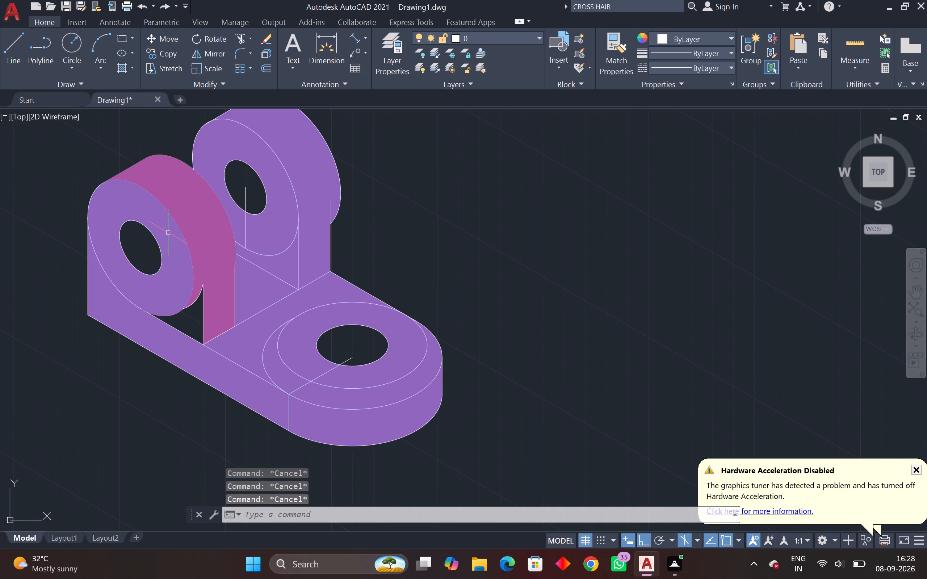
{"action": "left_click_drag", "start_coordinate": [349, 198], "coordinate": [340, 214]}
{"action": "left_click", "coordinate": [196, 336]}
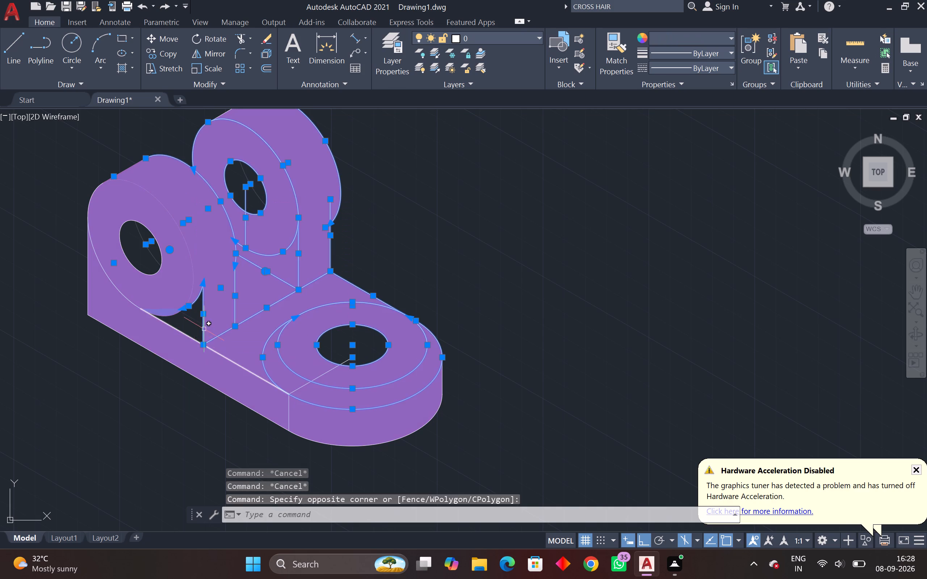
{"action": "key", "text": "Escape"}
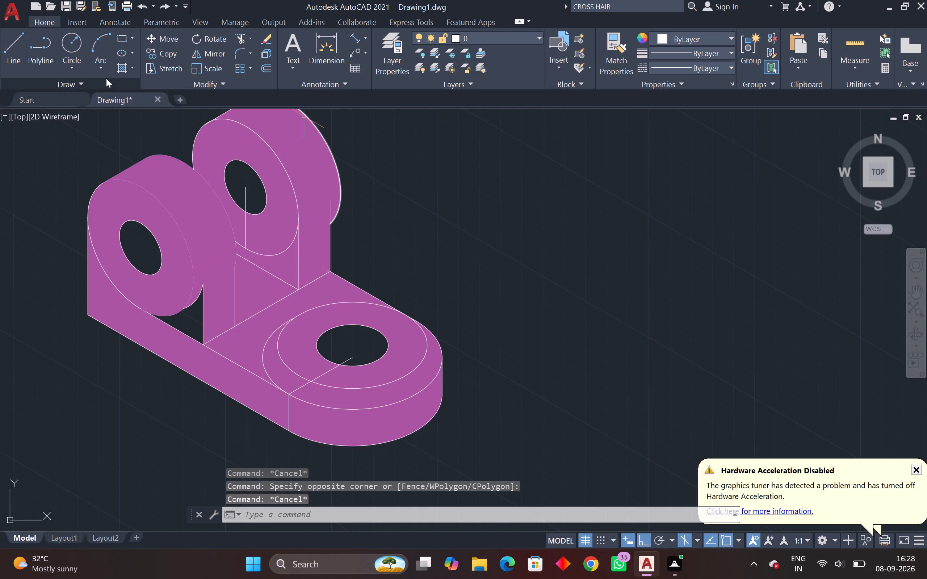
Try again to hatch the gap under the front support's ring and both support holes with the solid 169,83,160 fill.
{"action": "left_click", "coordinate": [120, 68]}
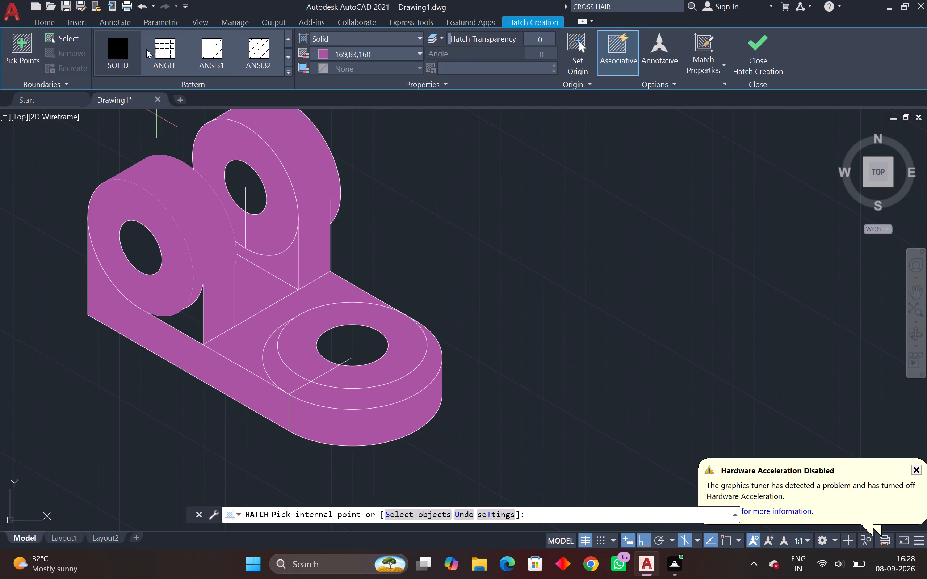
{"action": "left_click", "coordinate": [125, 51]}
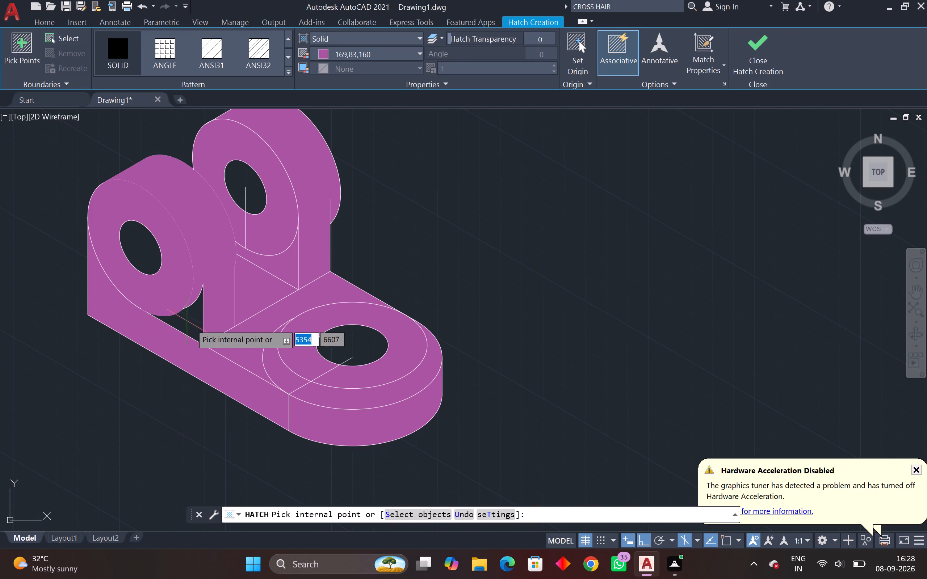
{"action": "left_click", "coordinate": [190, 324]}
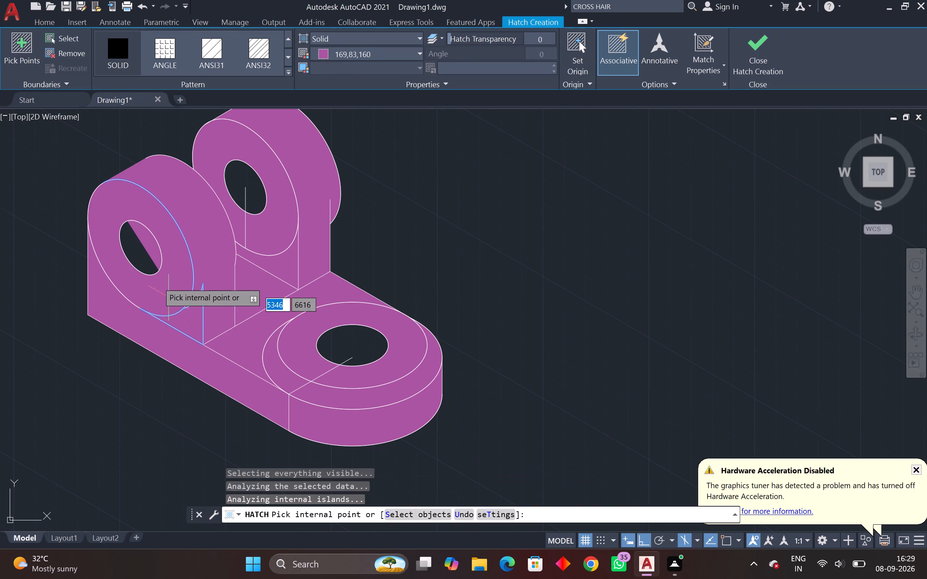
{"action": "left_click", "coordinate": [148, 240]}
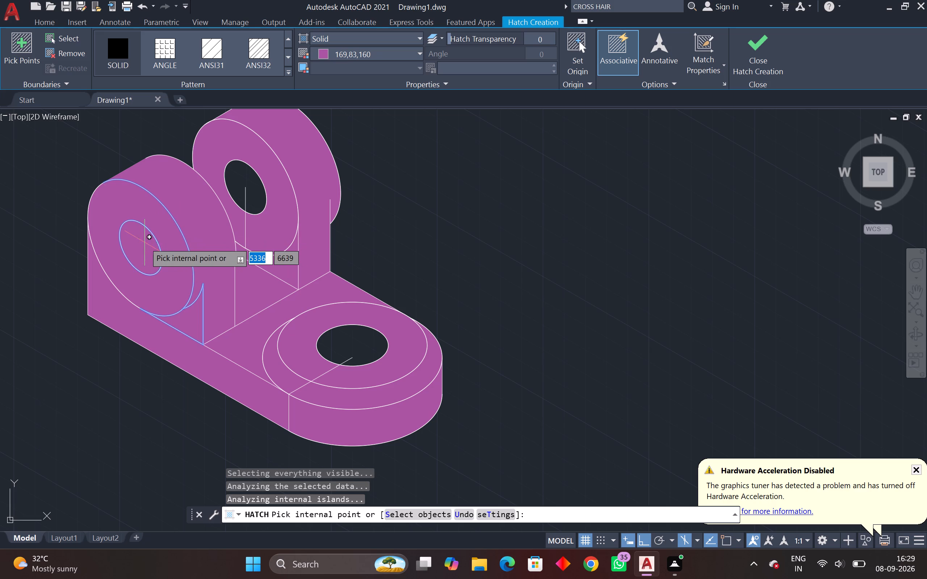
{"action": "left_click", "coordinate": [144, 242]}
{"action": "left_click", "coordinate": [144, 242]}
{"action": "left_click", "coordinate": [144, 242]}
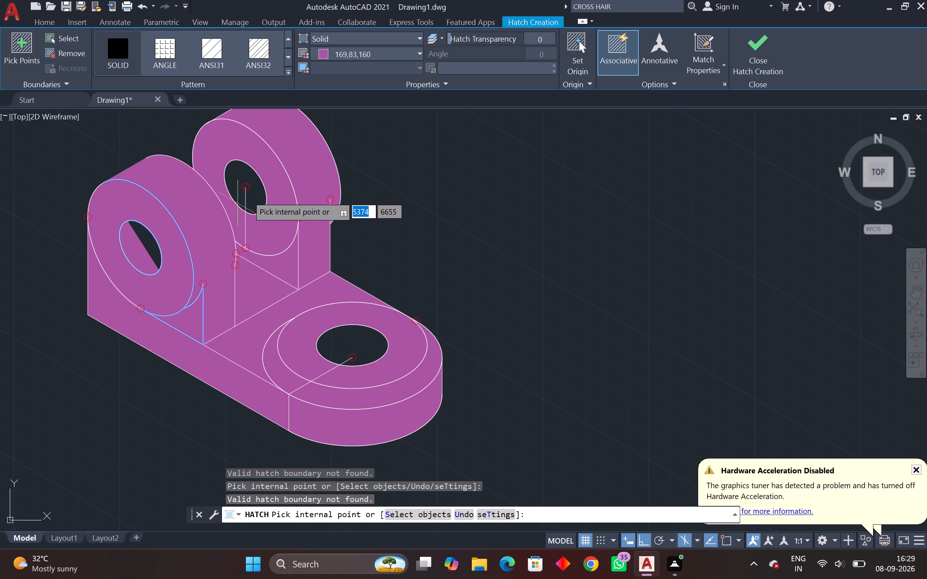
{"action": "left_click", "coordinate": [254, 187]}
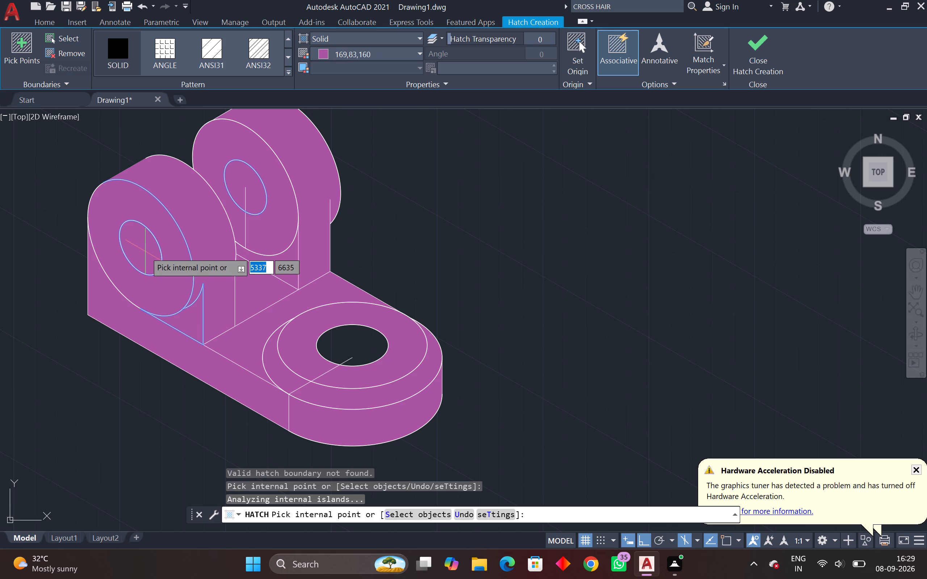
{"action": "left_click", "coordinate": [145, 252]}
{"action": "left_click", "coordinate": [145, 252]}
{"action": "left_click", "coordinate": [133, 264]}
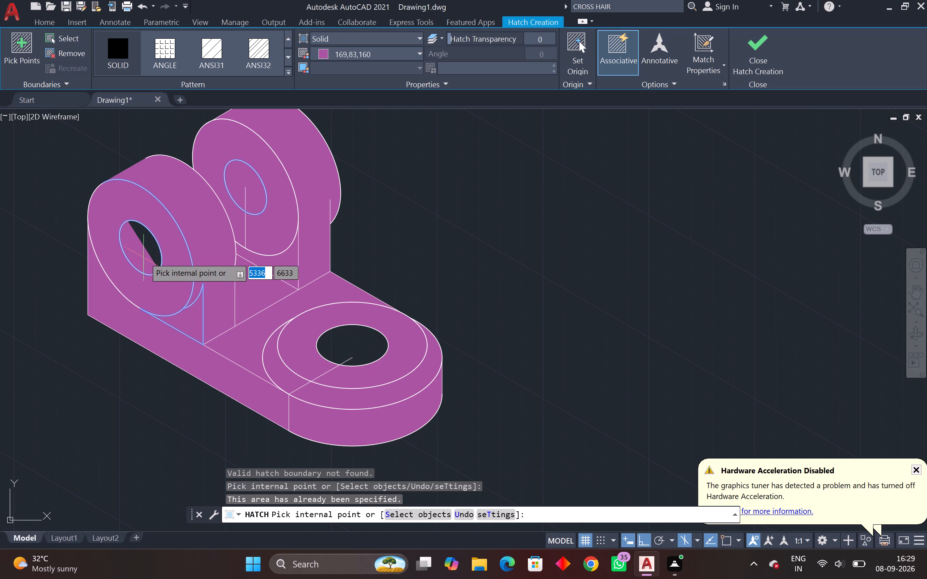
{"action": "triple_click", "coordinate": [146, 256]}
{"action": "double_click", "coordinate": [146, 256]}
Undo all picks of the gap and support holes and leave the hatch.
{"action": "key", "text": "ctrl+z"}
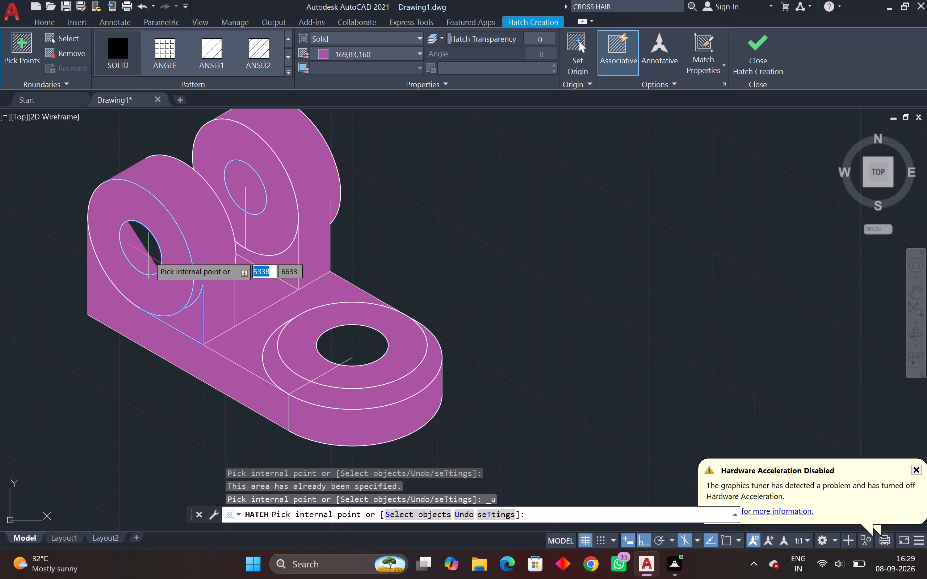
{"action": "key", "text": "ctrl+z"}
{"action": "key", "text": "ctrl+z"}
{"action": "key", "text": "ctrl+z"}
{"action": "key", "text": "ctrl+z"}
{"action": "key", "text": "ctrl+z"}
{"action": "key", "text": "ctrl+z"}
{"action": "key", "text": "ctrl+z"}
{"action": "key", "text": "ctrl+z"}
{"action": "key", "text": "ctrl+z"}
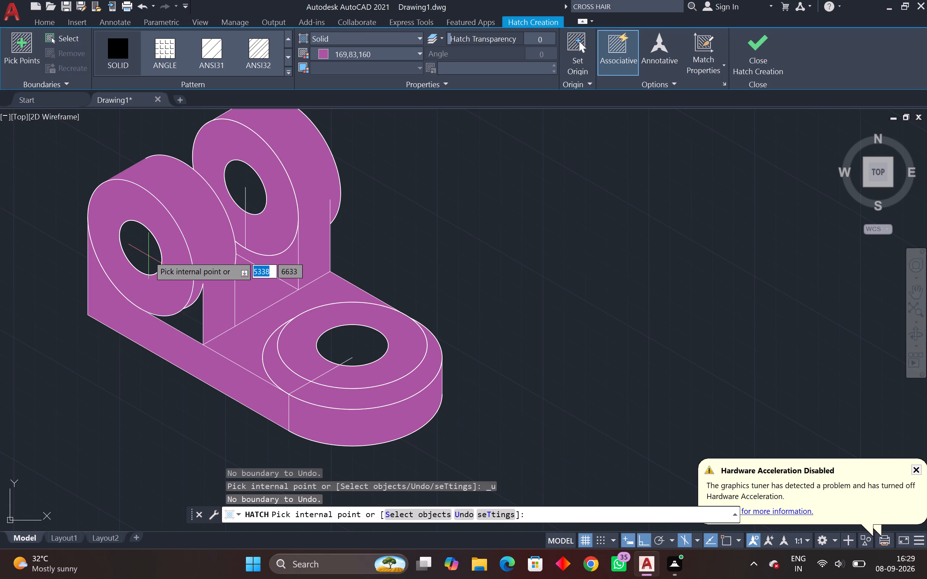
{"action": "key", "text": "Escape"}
Undo the solid hatches, the arc trim and the erasing of the loose outlines beside the model, back to the unshaded wireframe.
{"action": "key", "text": "ctrl+z"}
{"action": "key", "text": "ctrl+z"}
{"action": "key", "text": "ctrl+z"}
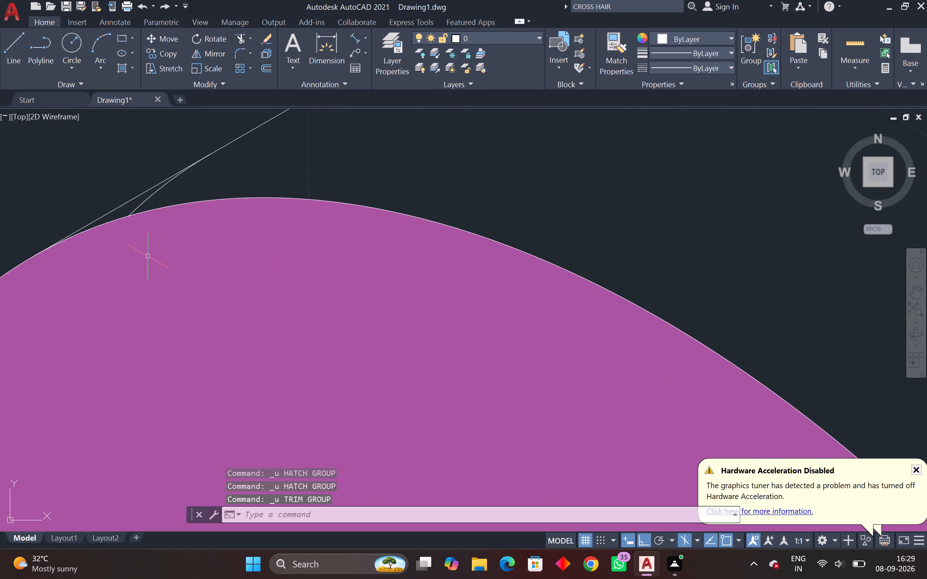
{"action": "key", "text": "ctrl+z"}
{"action": "key", "text": "ctrl+z"}
{"action": "key", "text": "ctrl+z"}
{"action": "key", "text": "ctrl+z"}
{"action": "key", "text": "ctrl+z"}
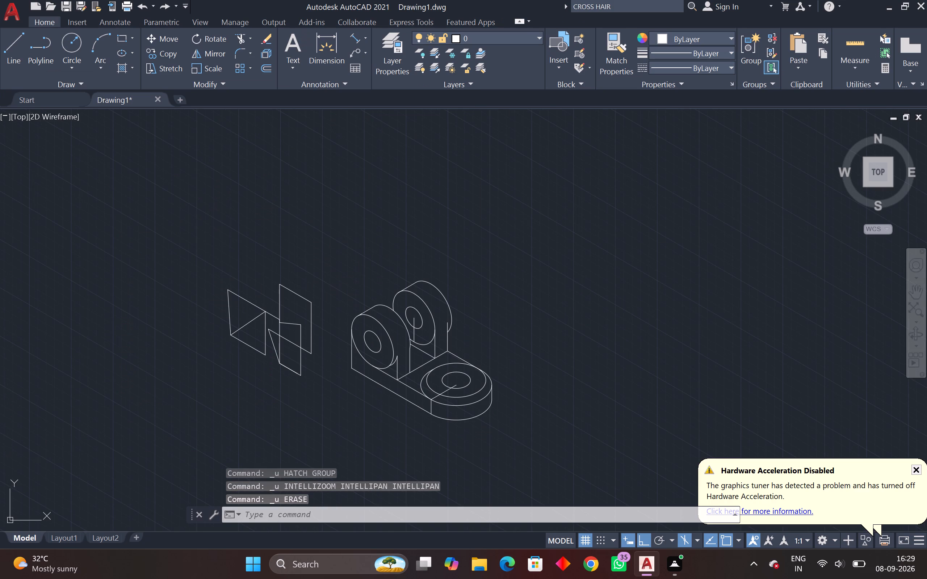
Erase all the loose outlines beside the isometric model.
{"action": "scroll", "coordinate": [148, 256], "scroll_direction": "down", "scroll_amount": 1}
{"action": "middle_click_drag", "start_coordinate": [150, 262], "coordinate": [162, 315]}
{"action": "left_click_drag", "start_coordinate": [262, 241], "coordinate": [240, 263]}
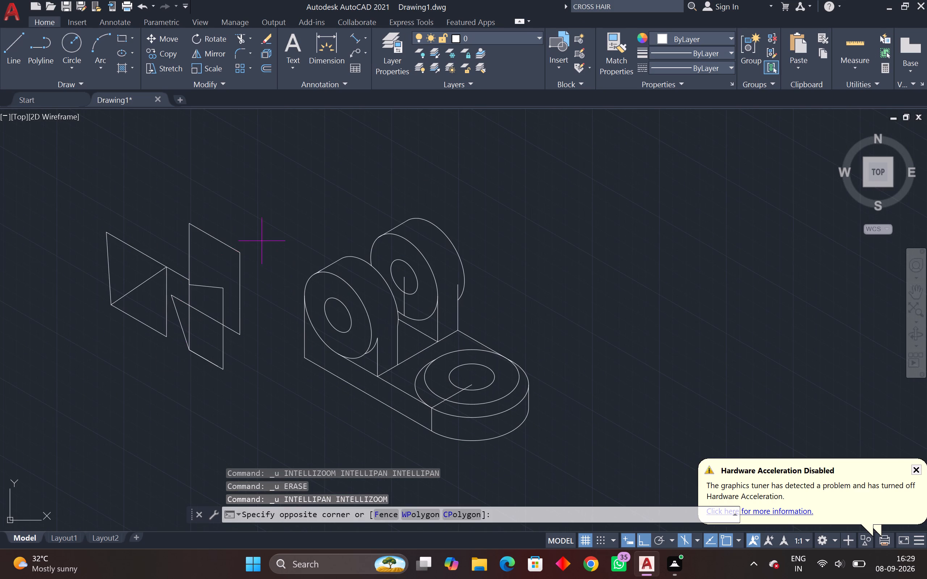
{"action": "left_click", "coordinate": [96, 378]}
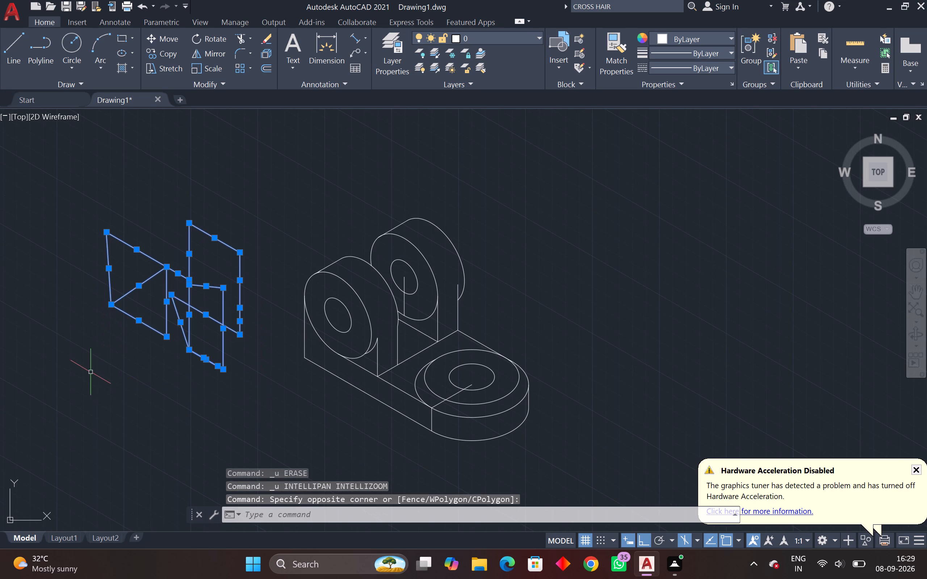
{"action": "key", "text": "Insert"}
{"action": "key", "text": "Delete"}
{"action": "key", "text": "Delete"}
{"action": "key", "text": "Delete"}
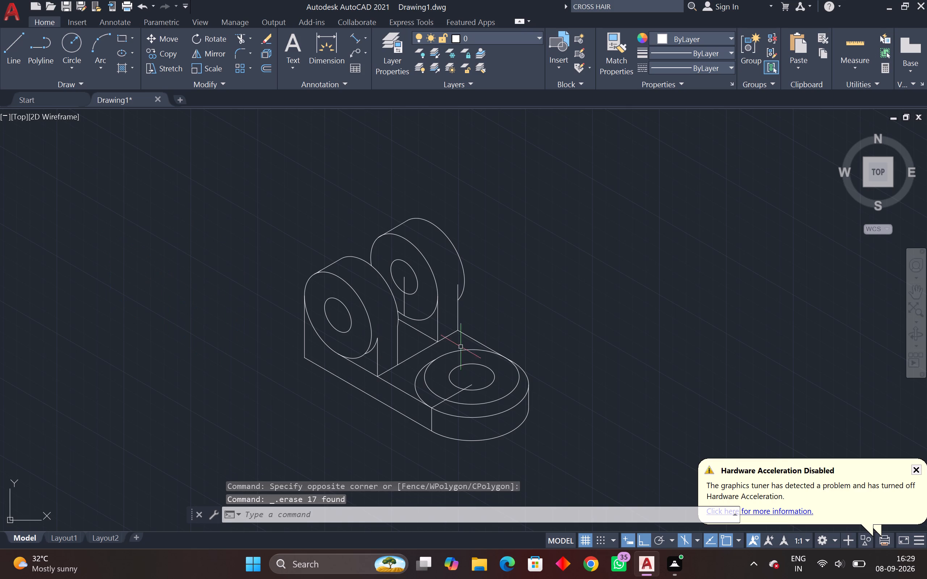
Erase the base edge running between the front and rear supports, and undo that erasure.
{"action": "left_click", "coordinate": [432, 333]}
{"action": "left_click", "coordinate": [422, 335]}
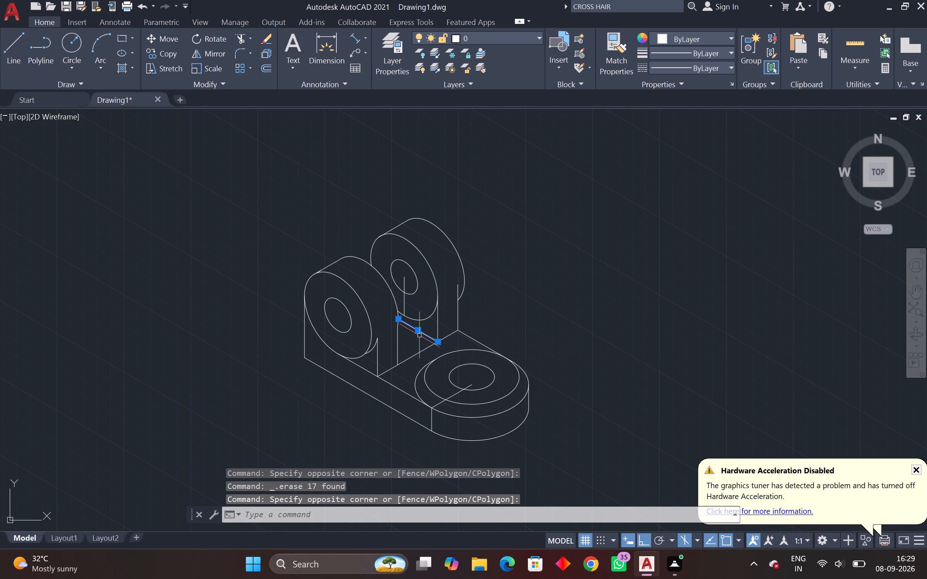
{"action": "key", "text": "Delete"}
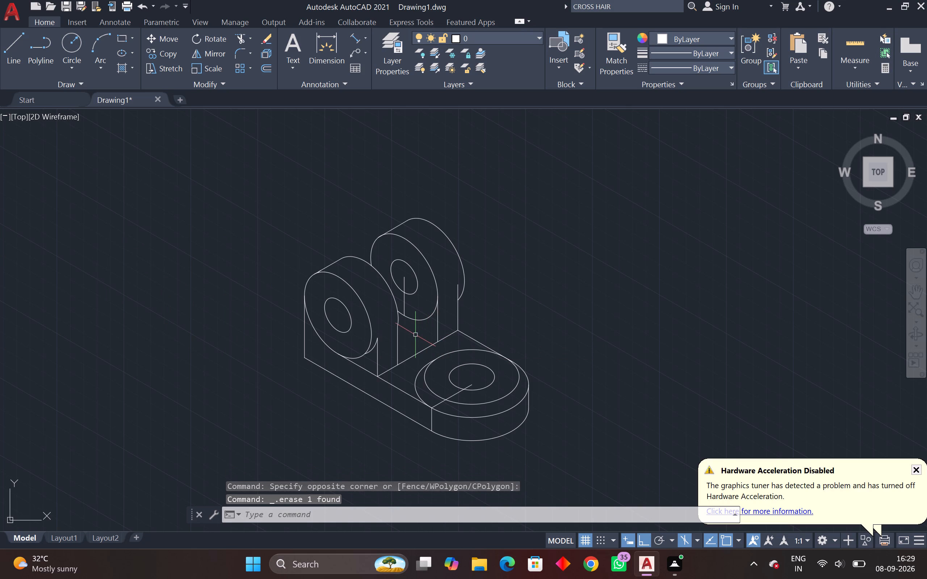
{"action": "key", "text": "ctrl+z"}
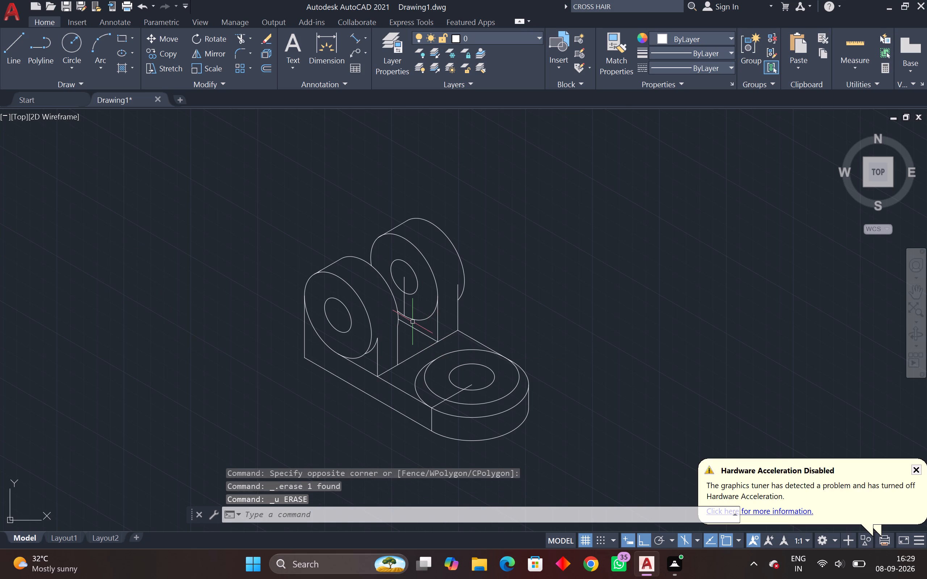
Trim away the rear support's lower front arc with its leftover piece and the short vertical line inside its hole.
{"action": "left_click", "coordinate": [246, 38]}
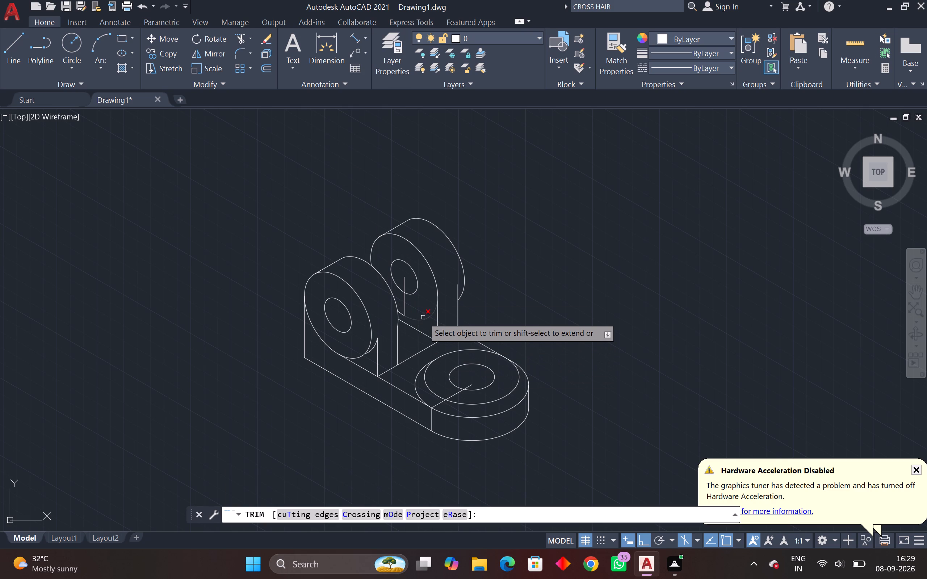
{"action": "left_click", "coordinate": [423, 319]}
{"action": "scroll", "coordinate": [407, 317], "scroll_direction": "up", "scroll_amount": 2}
{"action": "left_click", "coordinate": [398, 310]}
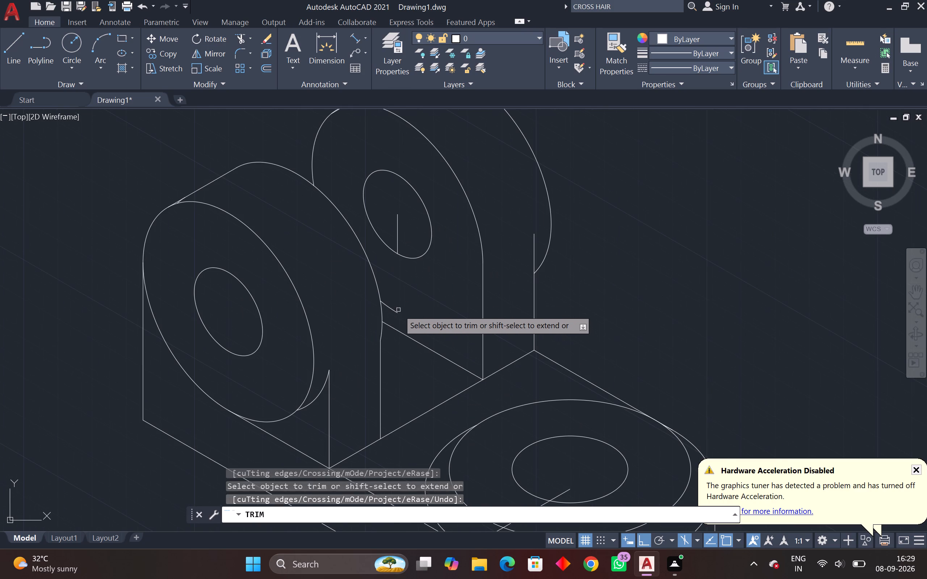
{"action": "left_click", "coordinate": [398, 231]}
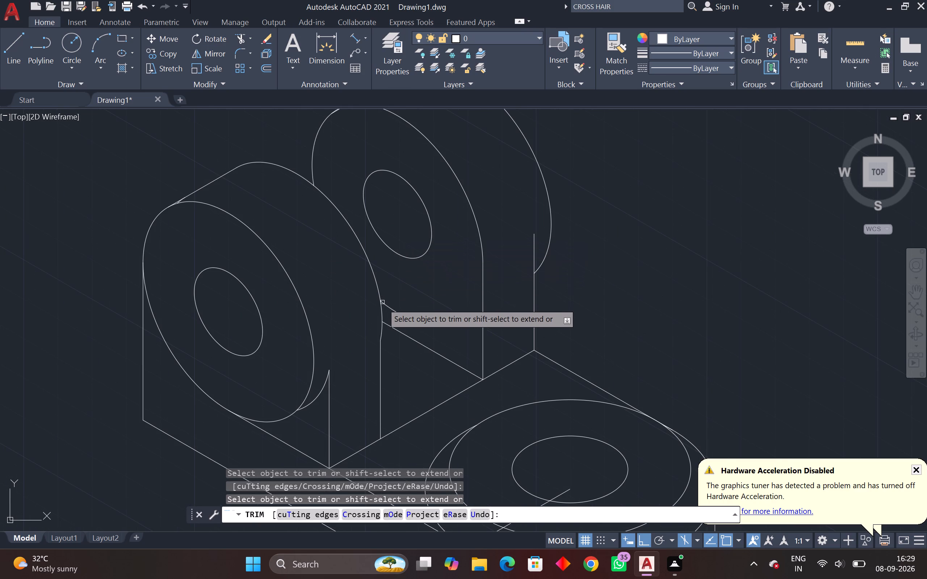
{"action": "left_click", "coordinate": [385, 307]}
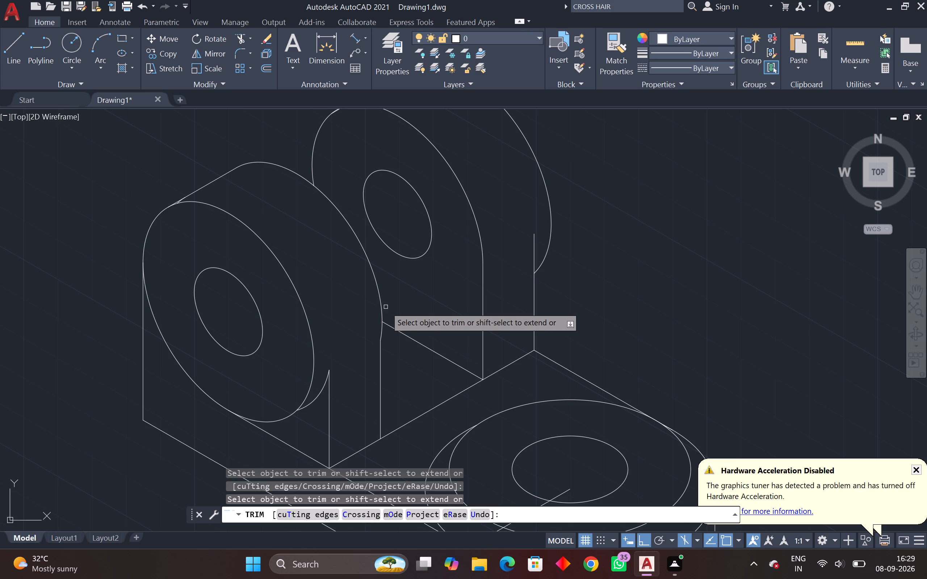
{"action": "key", "text": "Escape"}
{"action": "key", "text": "Escape"}
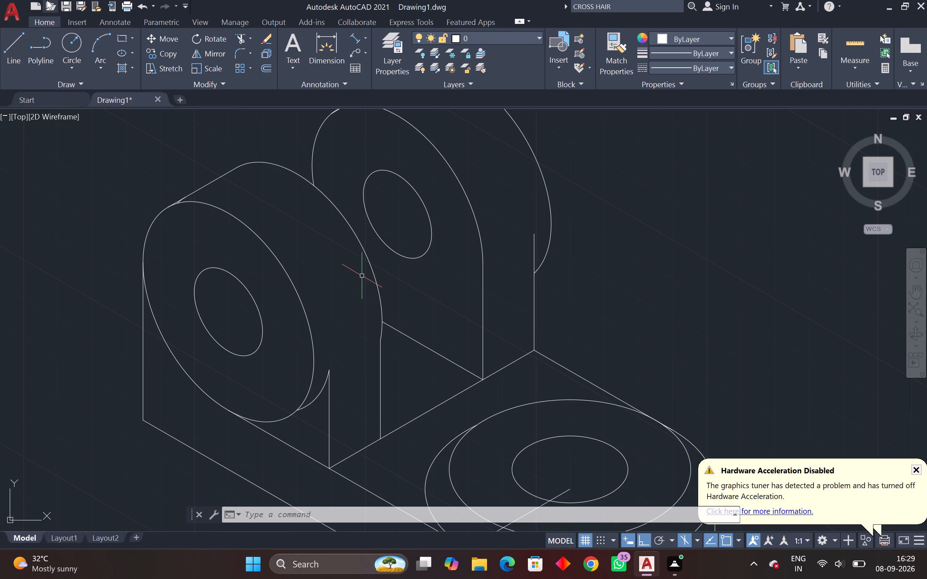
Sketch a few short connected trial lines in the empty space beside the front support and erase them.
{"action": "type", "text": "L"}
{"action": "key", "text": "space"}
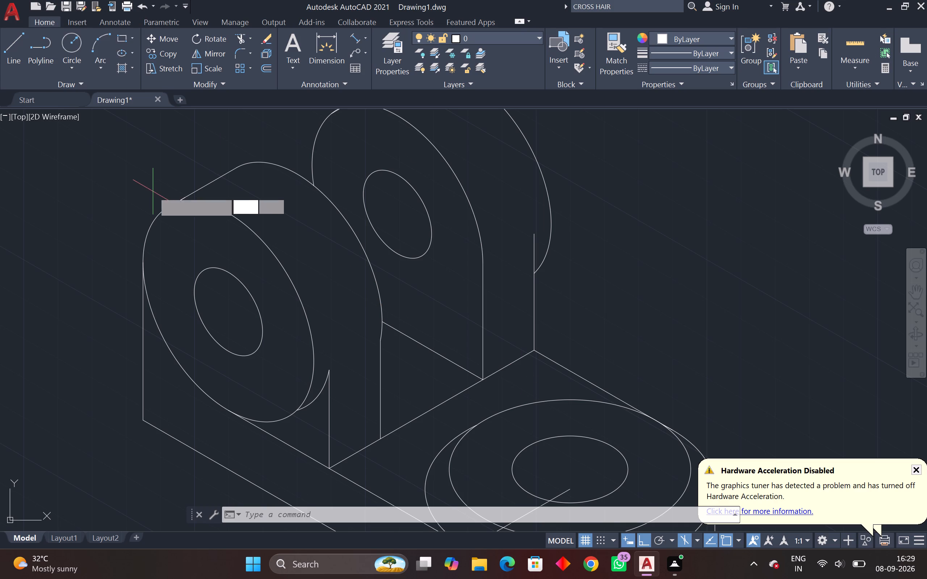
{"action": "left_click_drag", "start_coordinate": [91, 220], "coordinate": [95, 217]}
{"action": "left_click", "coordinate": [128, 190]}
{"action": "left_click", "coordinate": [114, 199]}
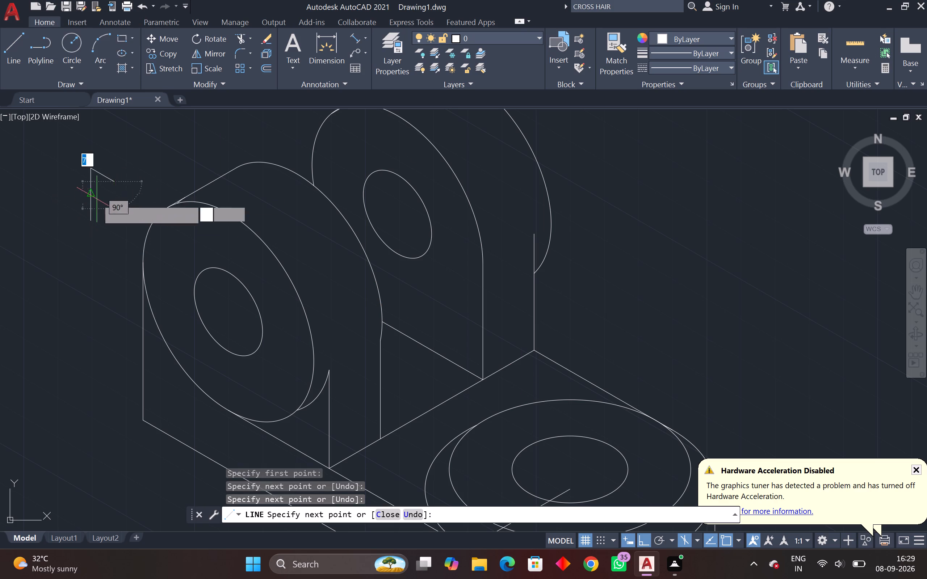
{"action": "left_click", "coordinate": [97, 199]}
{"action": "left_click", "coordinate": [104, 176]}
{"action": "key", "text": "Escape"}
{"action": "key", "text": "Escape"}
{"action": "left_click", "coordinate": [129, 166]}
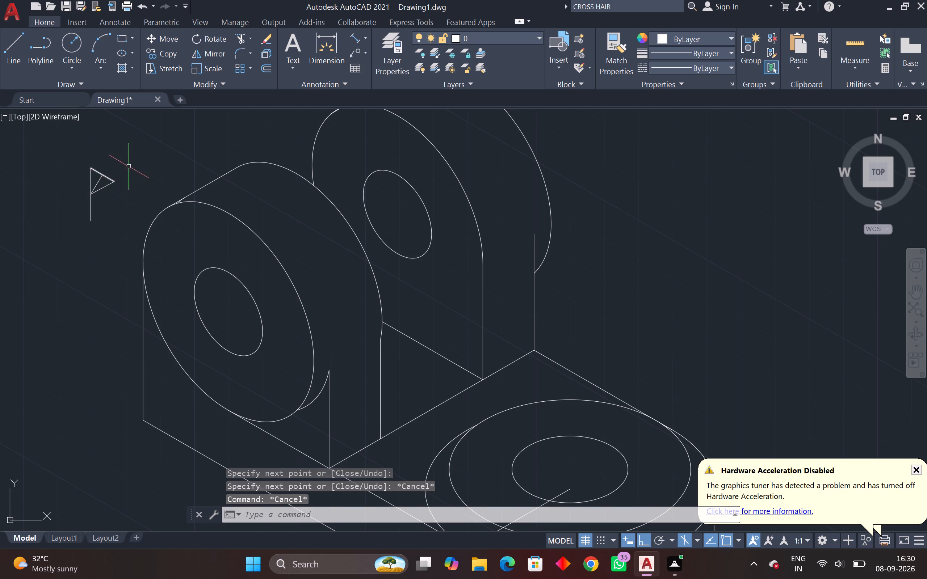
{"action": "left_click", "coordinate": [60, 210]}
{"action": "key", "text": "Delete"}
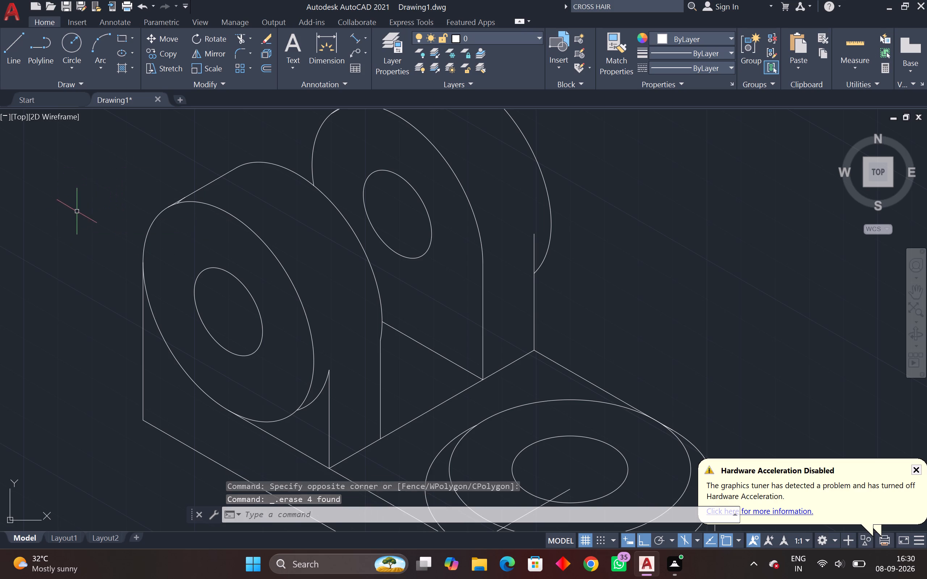
Turn off isometric drafting, with free space below the model in view for orthogonal drawing.
{"action": "scroll", "coordinate": [168, 278], "scroll_direction": "down", "scroll_amount": 2}
{"action": "middle_click_drag", "start_coordinate": [163, 278], "coordinate": [67, 261]}
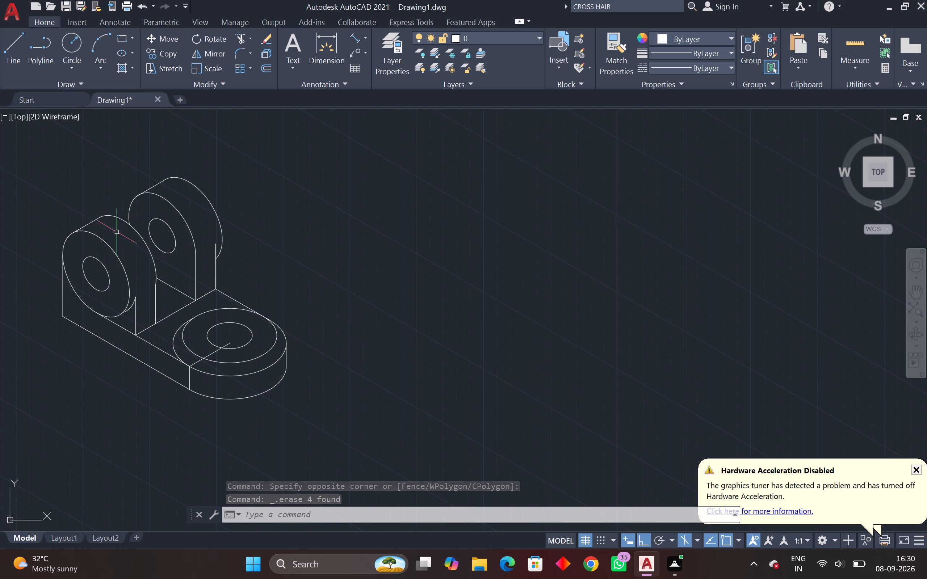
{"action": "middle_click_drag", "start_coordinate": [136, 243], "coordinate": [250, 160]}
{"action": "middle_click_drag", "start_coordinate": [127, 354], "coordinate": [230, 228]}
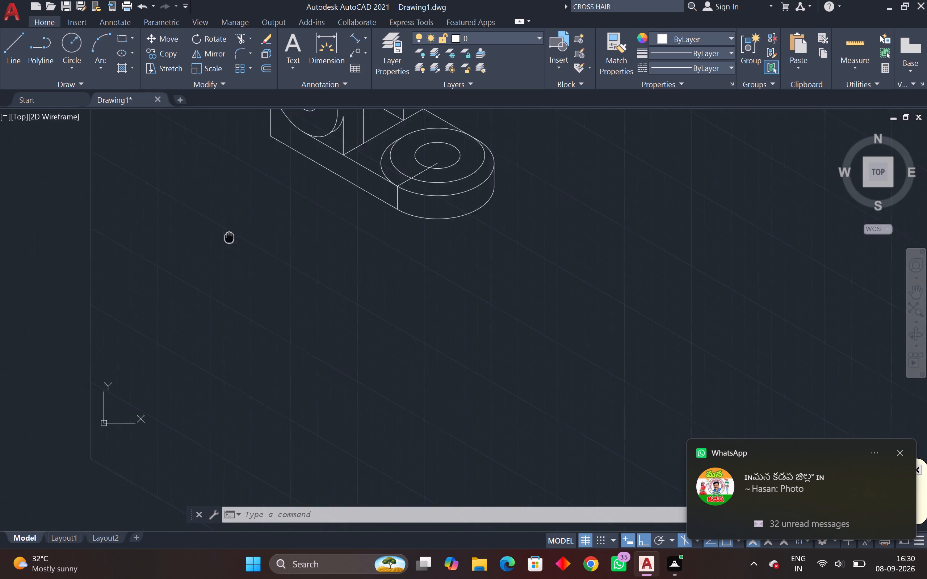
{"action": "middle_click_drag", "start_coordinate": [230, 228], "coordinate": [229, 226]}
{"action": "middle_click_drag", "start_coordinate": [330, 321], "coordinate": [193, 279]}
{"action": "scroll", "coordinate": [195, 287], "scroll_direction": "down", "scroll_amount": 2}
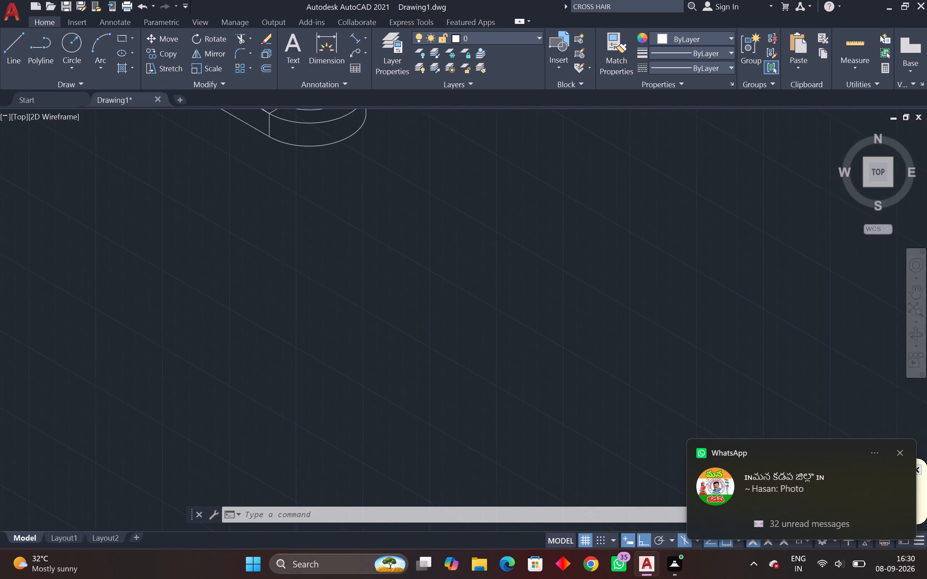
{"action": "middle_click_drag", "start_coordinate": [195, 289], "coordinate": [227, 276]}
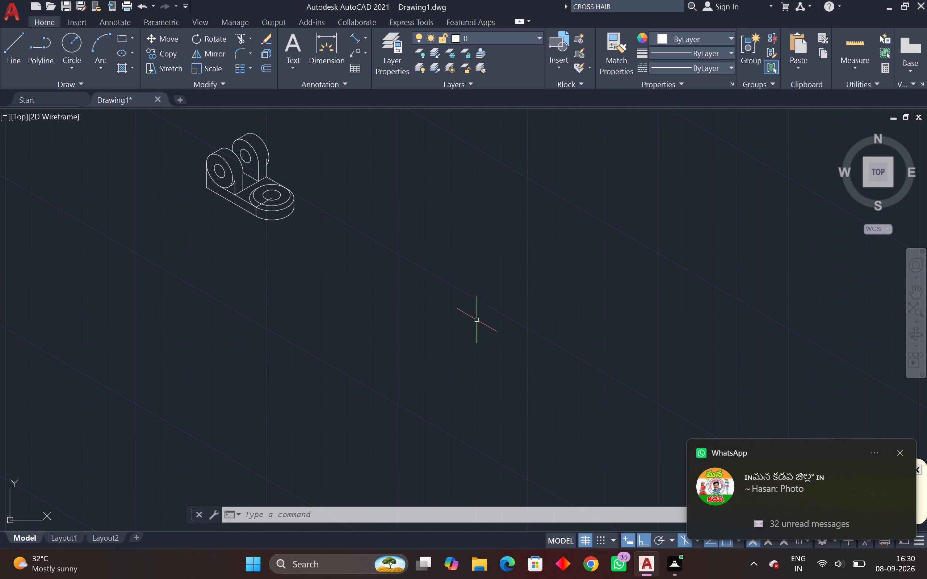
{"action": "middle_click_drag", "start_coordinate": [629, 510], "coordinate": [597, 484]}
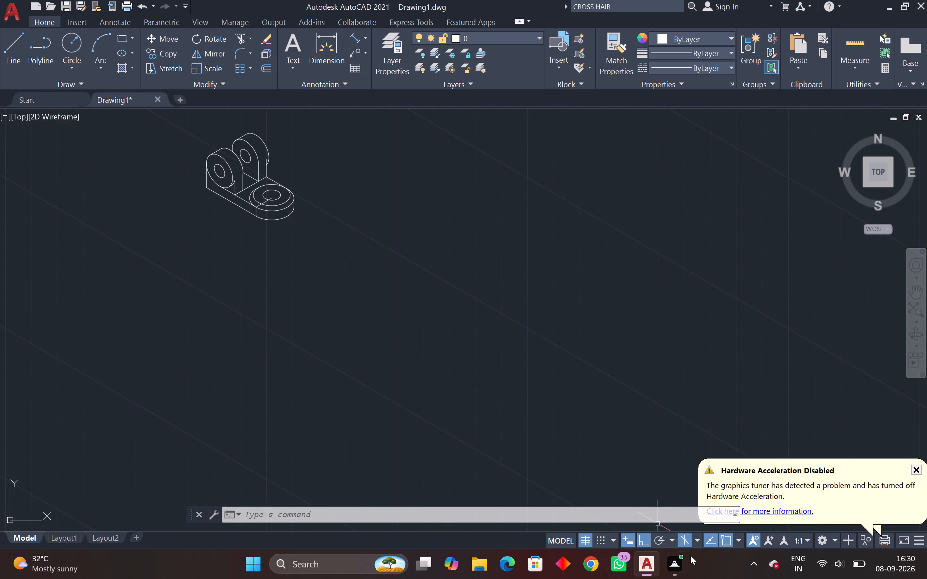
{"action": "left_click", "coordinate": [687, 544]}
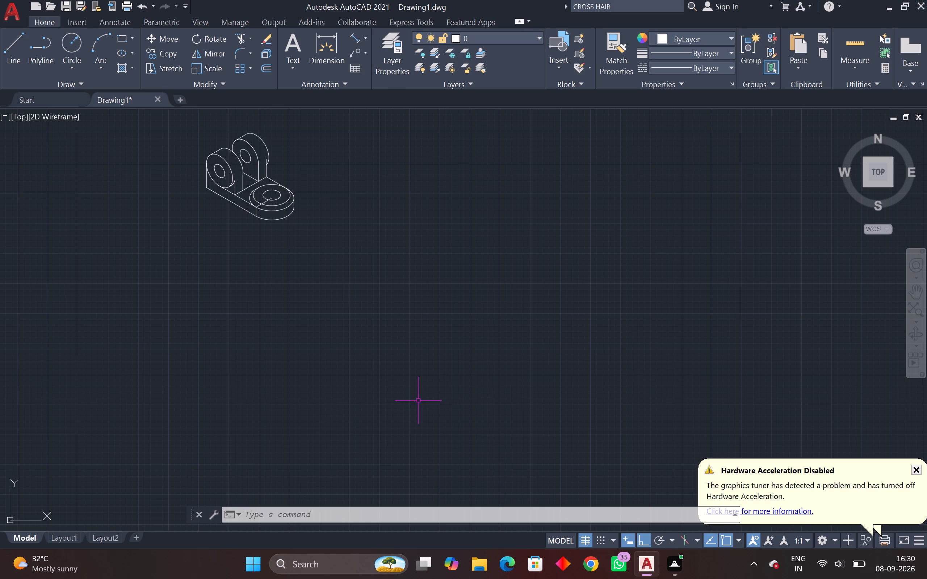
Draw a horizontal line 25 units long to the right in the free space below the isometric model.
{"action": "key", "text": "l"}
{"action": "key", "text": "Return"}
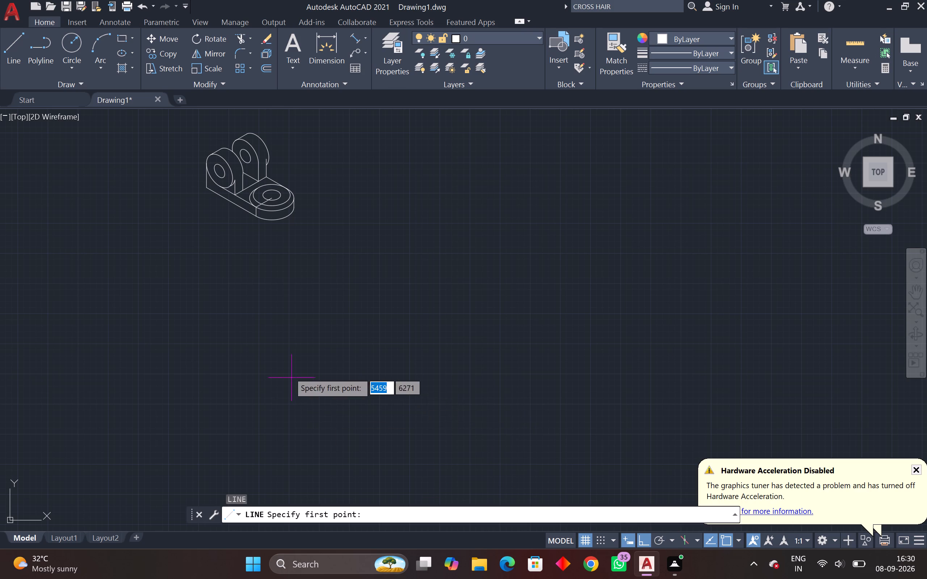
{"action": "left_click_drag", "start_coordinate": [223, 333], "coordinate": [222, 338]}
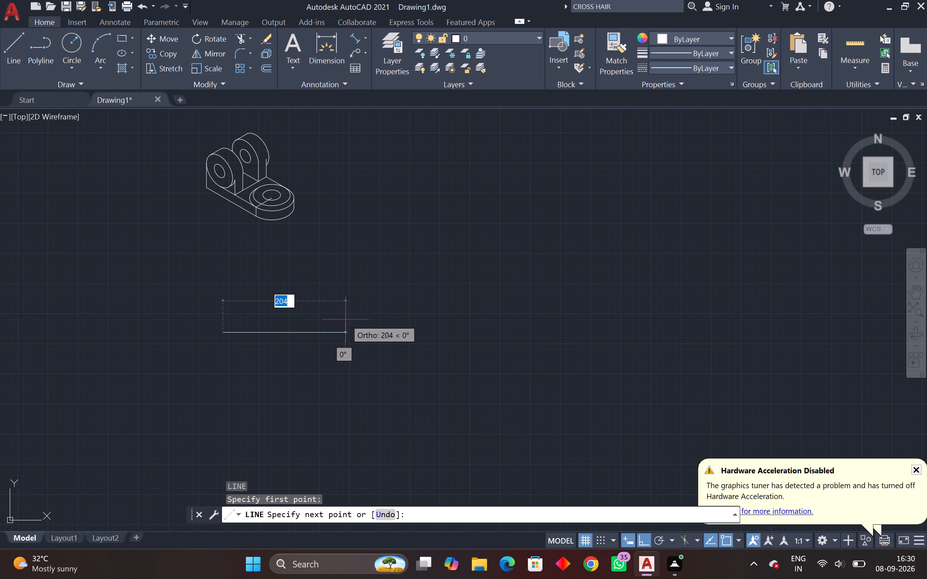
{"action": "type", "text": "25"}
{"action": "key", "text": "Return"}
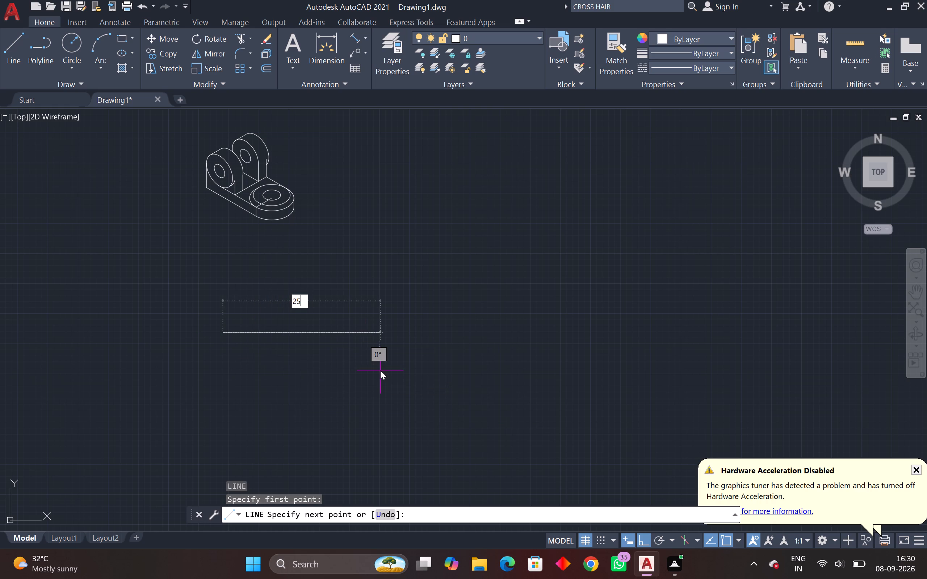
{"action": "key", "text": "space"}
Finish the 25-unit line and continue from its end with a horizontal line 70 units long to the right.
{"action": "key", "text": "space"}
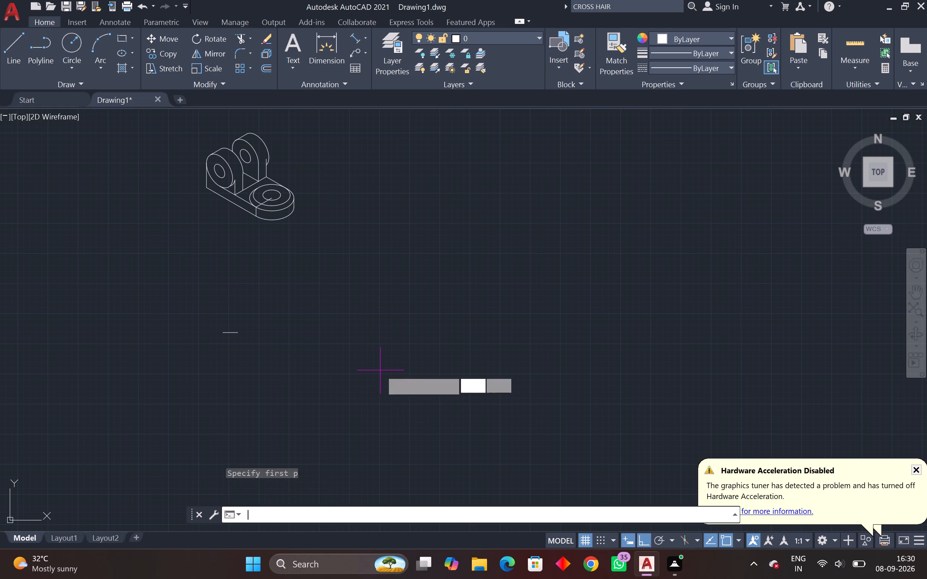
{"action": "key", "text": "space"}
{"action": "type", "text": "70"}
{"action": "key", "text": "Return"}
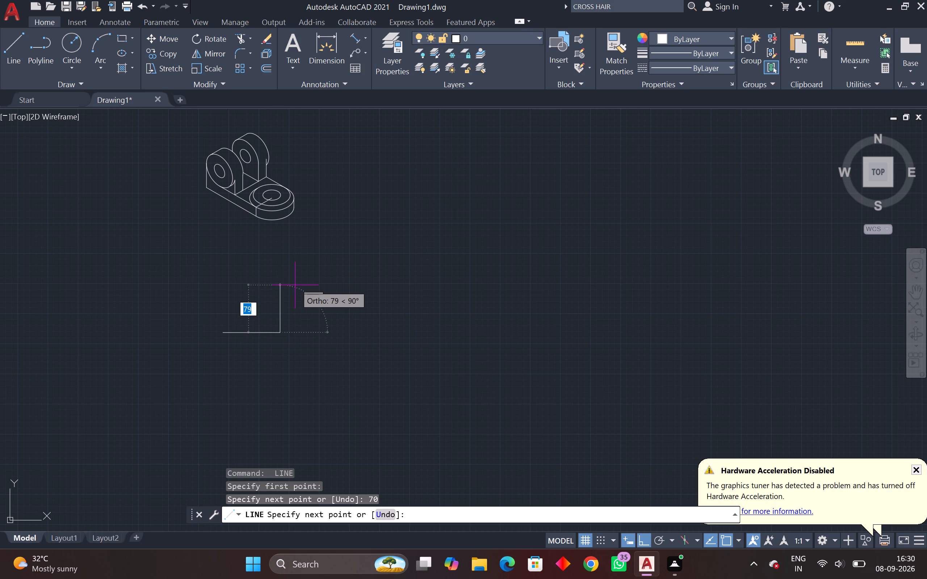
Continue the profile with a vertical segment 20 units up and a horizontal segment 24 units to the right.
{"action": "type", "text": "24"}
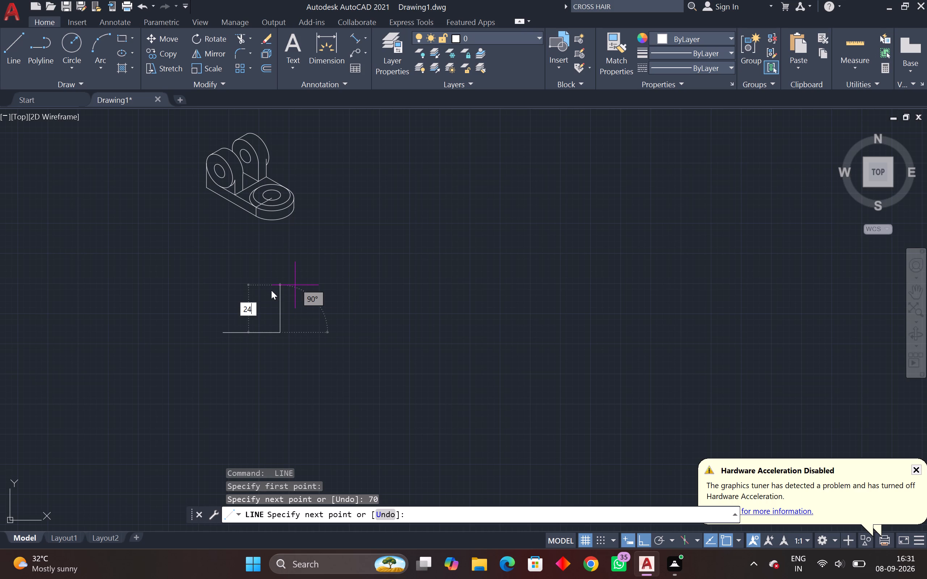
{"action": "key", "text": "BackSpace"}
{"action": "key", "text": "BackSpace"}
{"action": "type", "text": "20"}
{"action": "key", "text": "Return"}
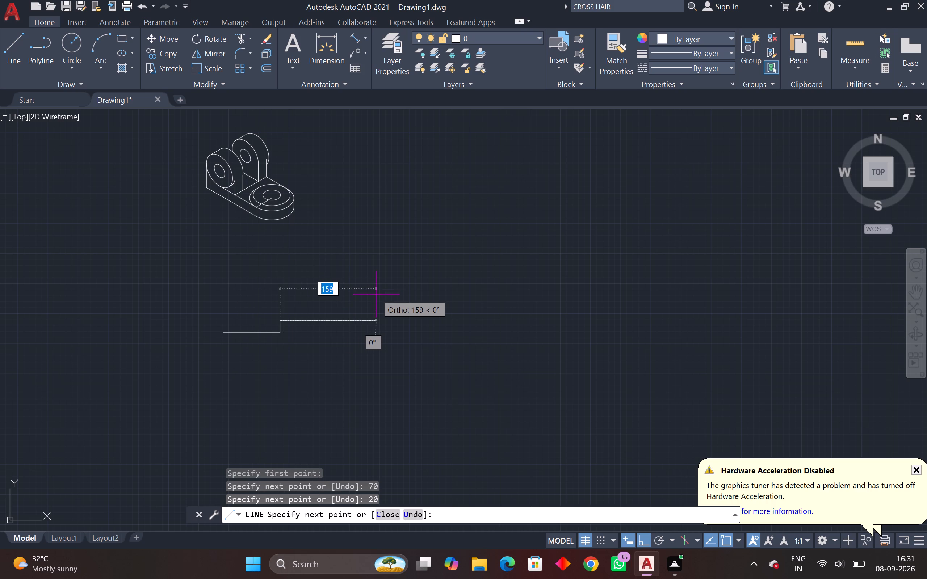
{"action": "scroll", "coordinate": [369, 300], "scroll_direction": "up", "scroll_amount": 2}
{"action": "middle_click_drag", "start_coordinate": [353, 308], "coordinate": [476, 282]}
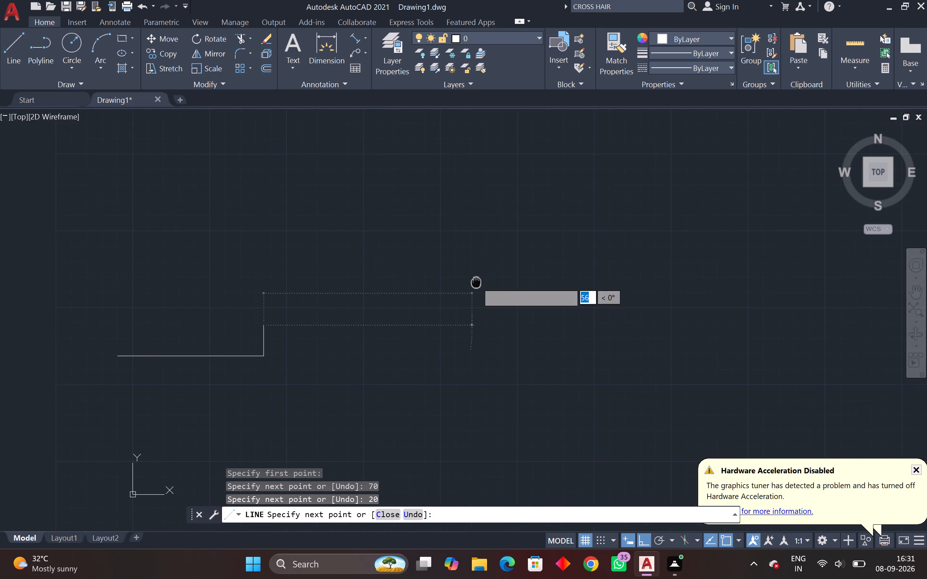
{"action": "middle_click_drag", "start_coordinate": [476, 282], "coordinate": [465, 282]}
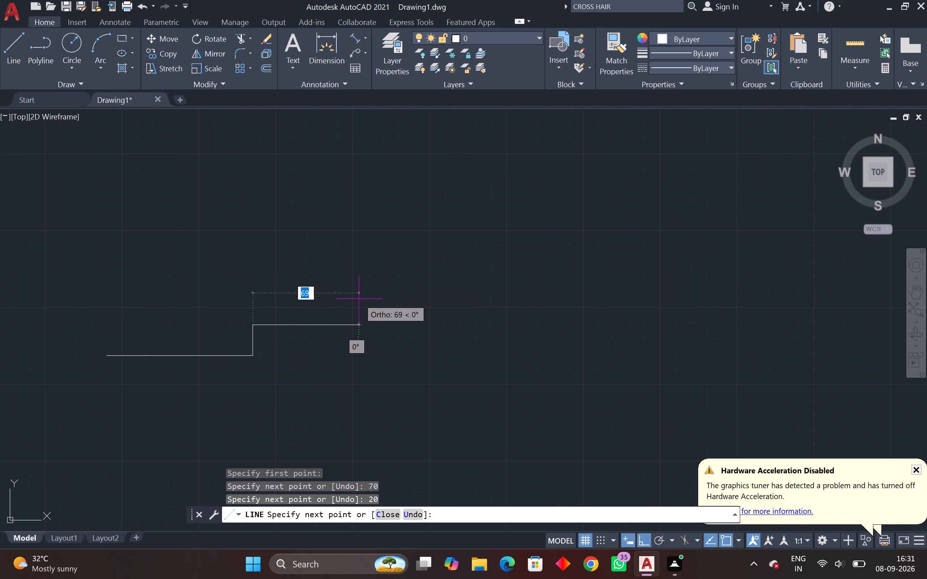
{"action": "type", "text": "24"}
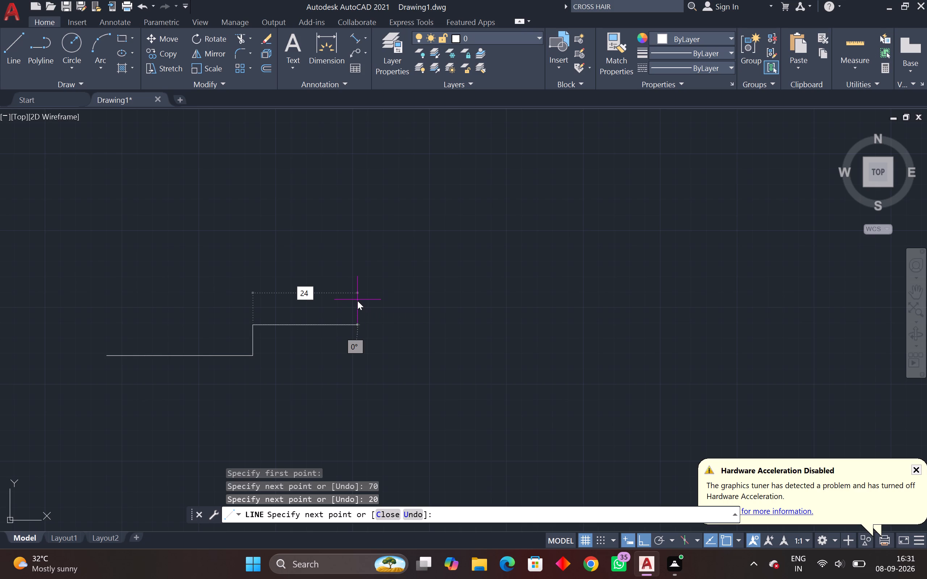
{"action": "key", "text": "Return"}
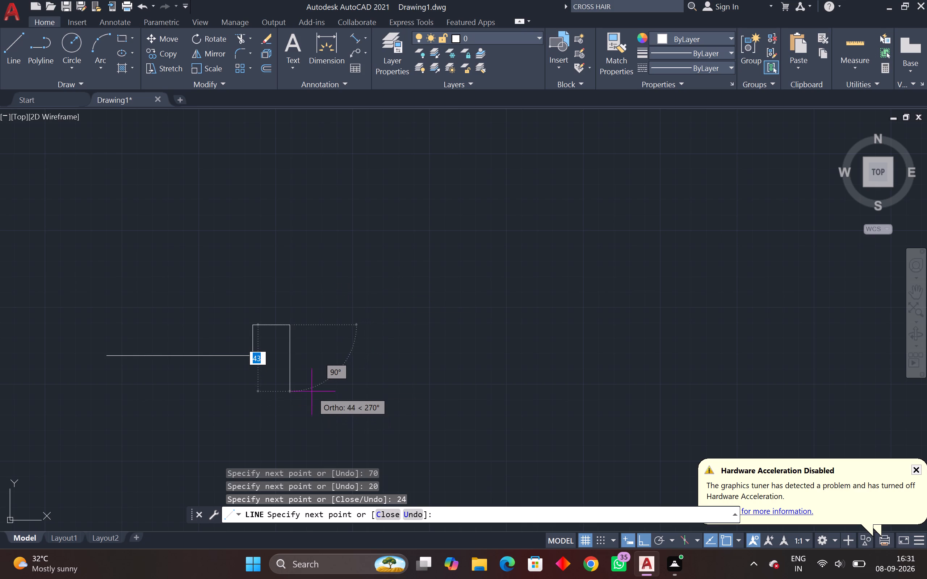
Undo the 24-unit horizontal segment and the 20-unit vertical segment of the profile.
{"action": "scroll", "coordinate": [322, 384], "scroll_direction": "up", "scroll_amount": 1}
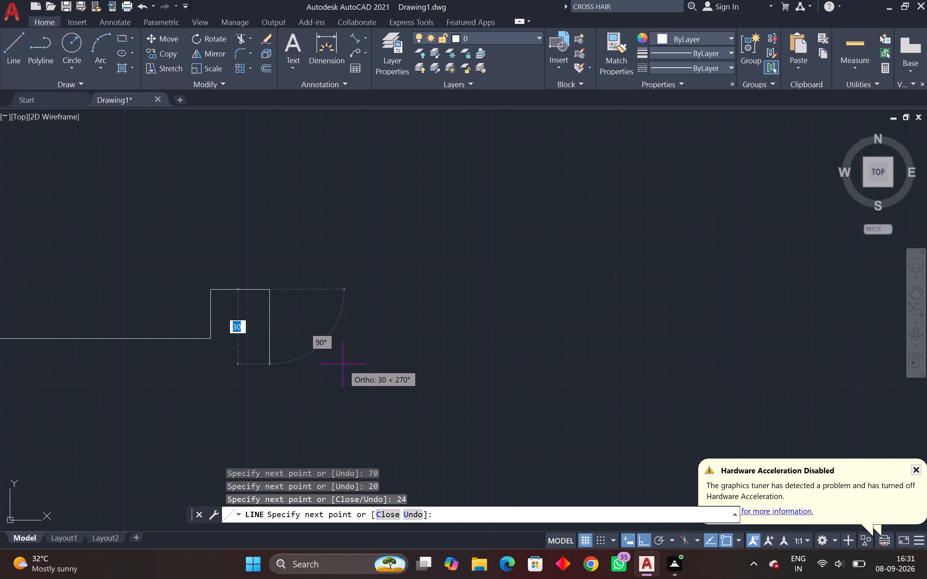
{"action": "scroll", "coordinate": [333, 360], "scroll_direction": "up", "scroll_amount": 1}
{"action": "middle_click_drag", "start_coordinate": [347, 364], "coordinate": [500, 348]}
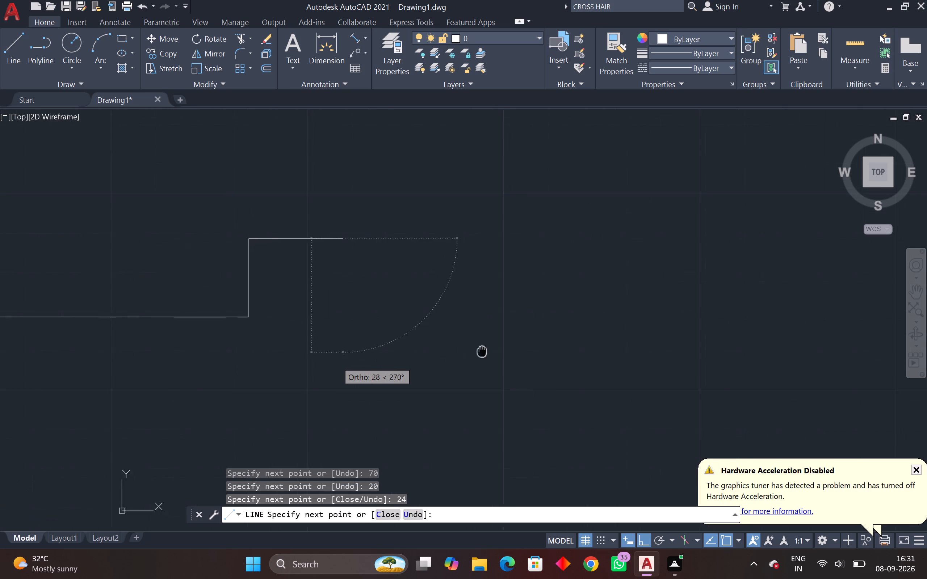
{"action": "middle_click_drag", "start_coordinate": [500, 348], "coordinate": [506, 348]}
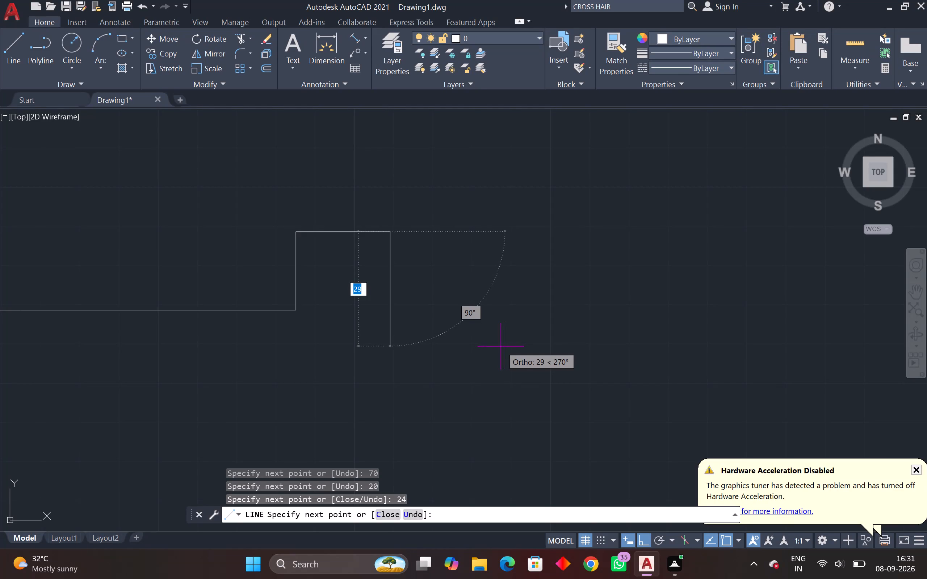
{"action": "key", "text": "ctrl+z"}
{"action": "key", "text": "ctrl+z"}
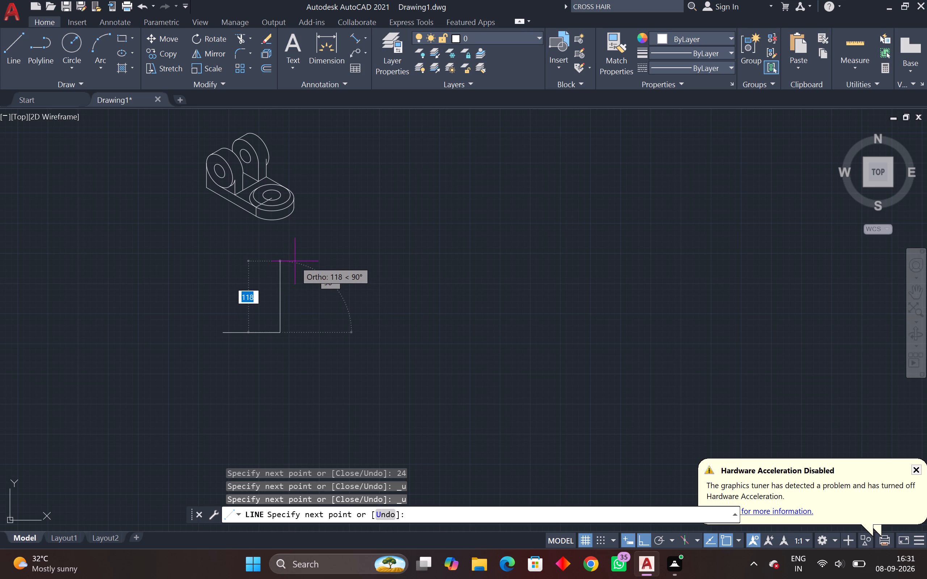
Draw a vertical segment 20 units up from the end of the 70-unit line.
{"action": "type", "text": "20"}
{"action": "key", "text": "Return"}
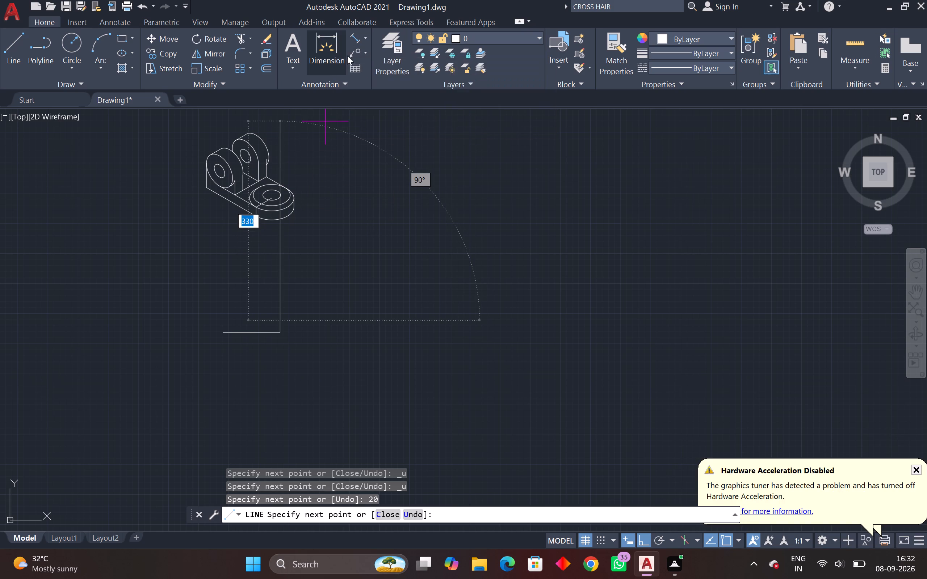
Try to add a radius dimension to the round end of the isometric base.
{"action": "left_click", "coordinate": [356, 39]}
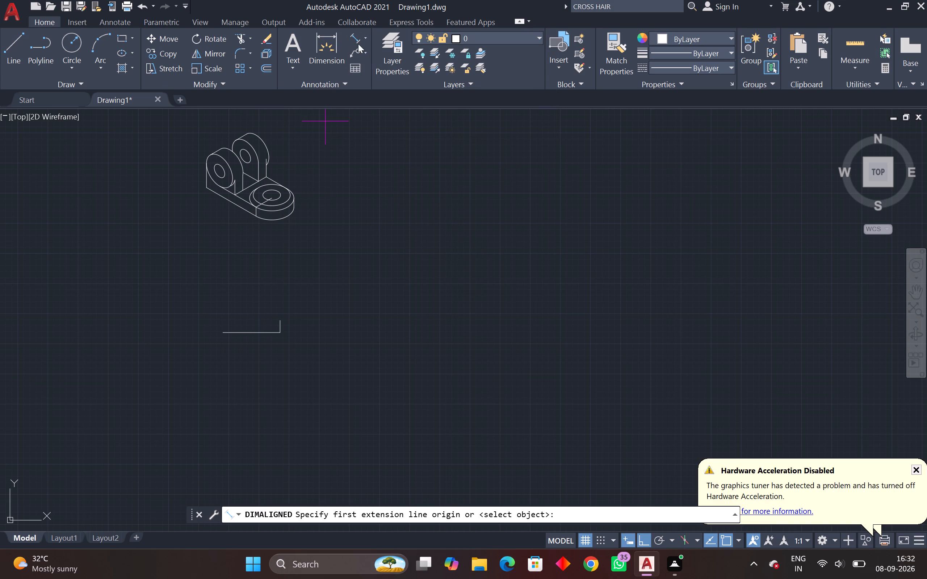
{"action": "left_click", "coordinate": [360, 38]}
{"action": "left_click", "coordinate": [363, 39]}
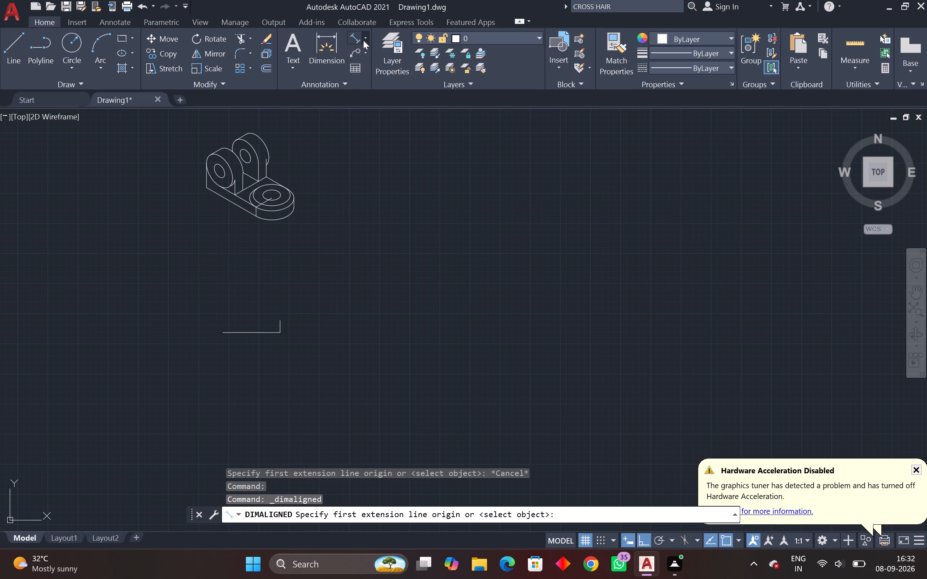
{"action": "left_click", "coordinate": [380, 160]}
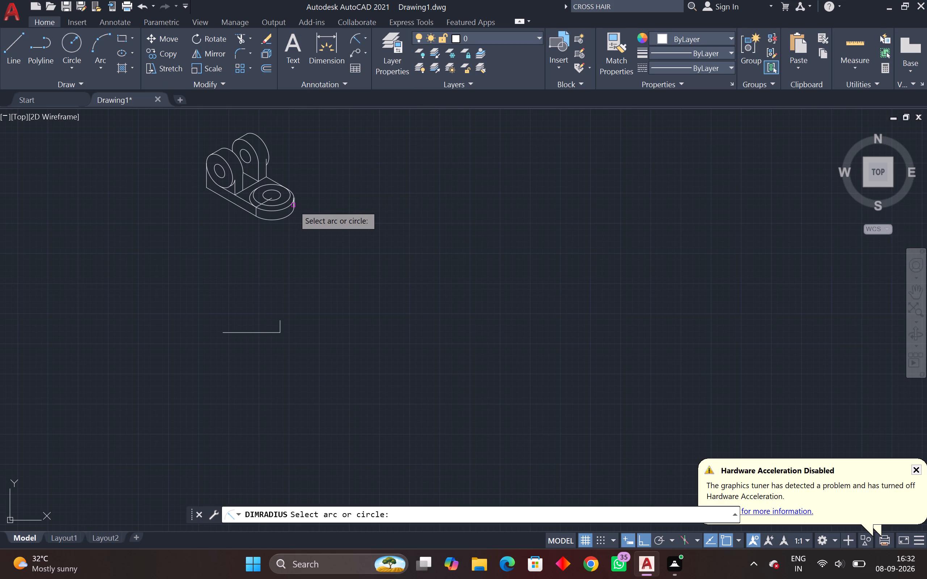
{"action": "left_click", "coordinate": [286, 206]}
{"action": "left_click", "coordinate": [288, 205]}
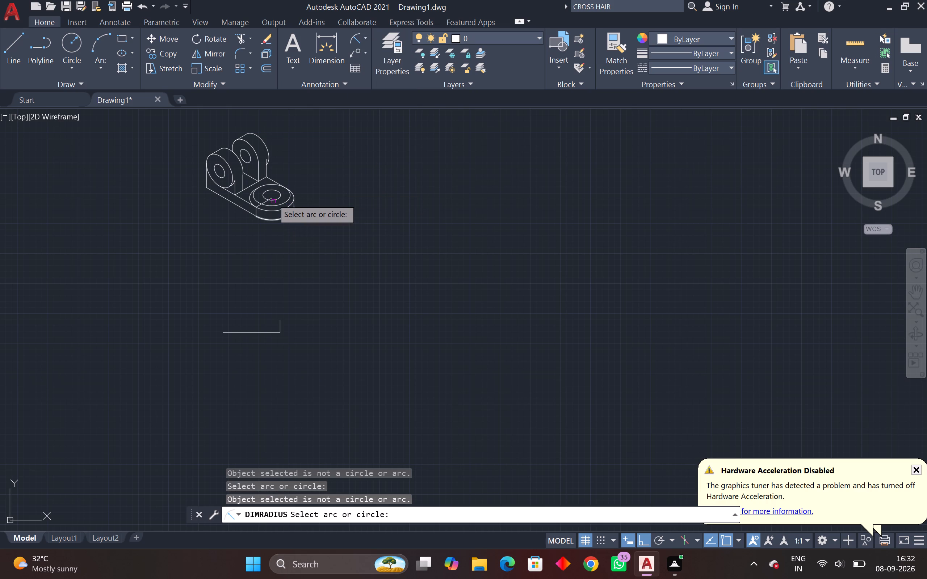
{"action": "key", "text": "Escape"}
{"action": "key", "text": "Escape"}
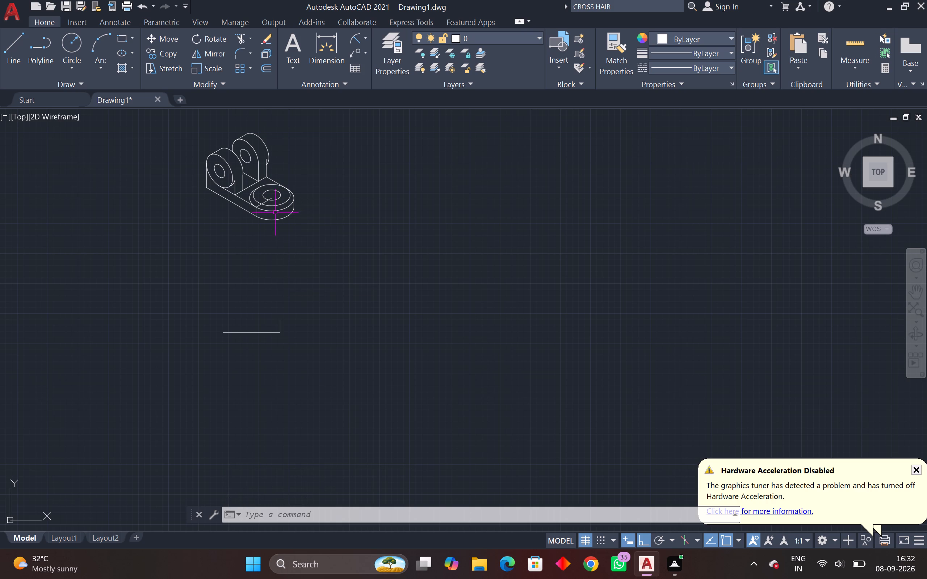
Check the short vertical line's length with a dimension preview, without placing the dimension.
{"action": "scroll", "coordinate": [284, 331], "scroll_direction": "up", "scroll_amount": 2}
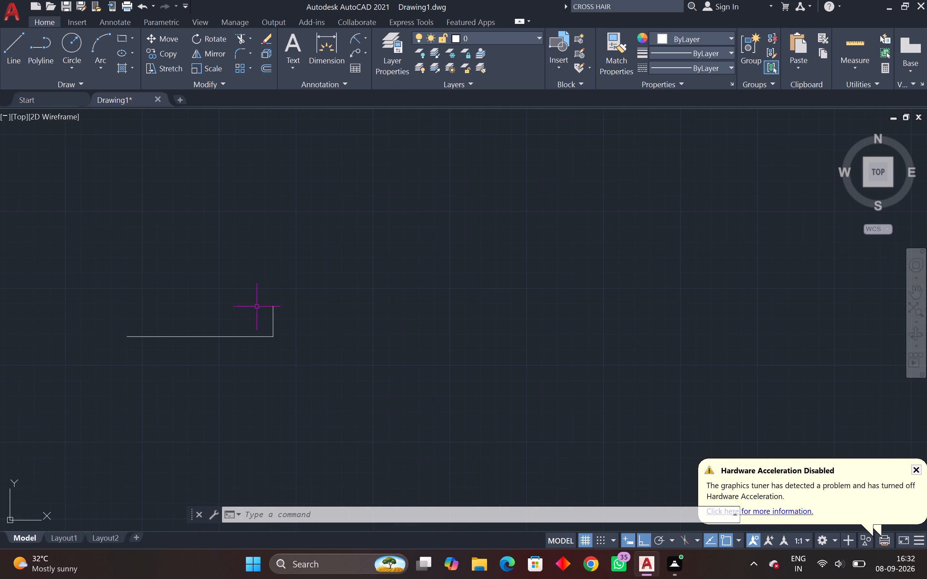
{"action": "left_click", "coordinate": [320, 46]}
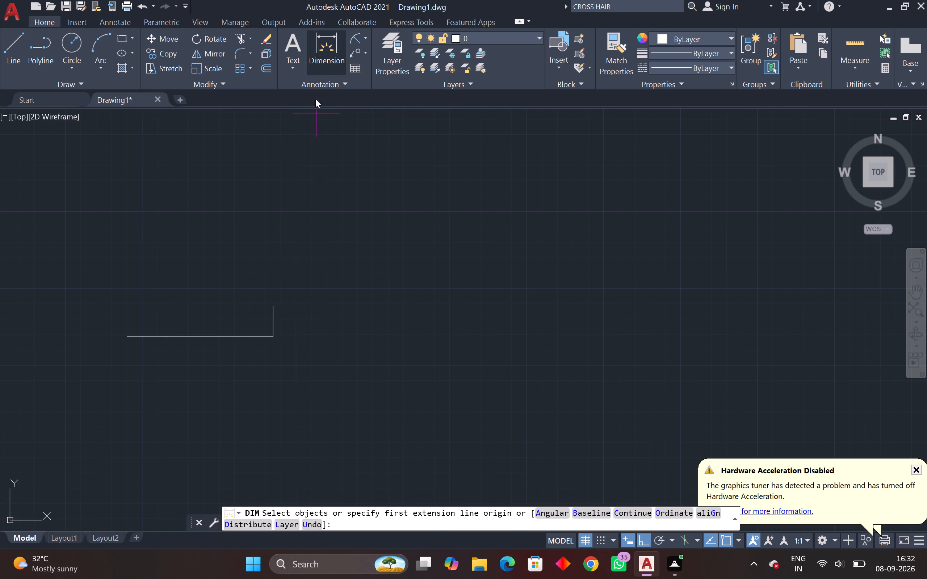
{"action": "left_click_drag", "start_coordinate": [273, 307], "coordinate": [274, 313]}
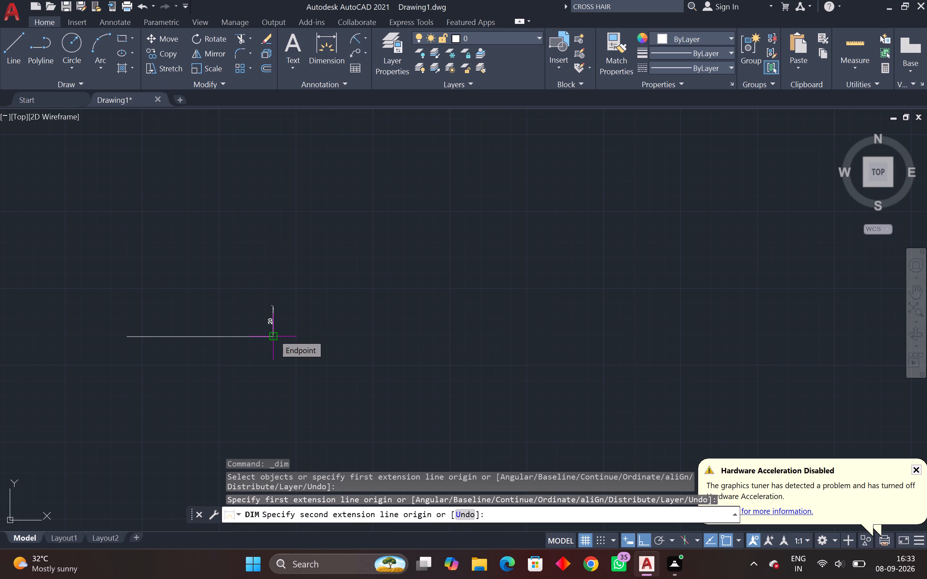
{"action": "key", "text": "Escape"}
{"action": "key", "text": "Escape"}
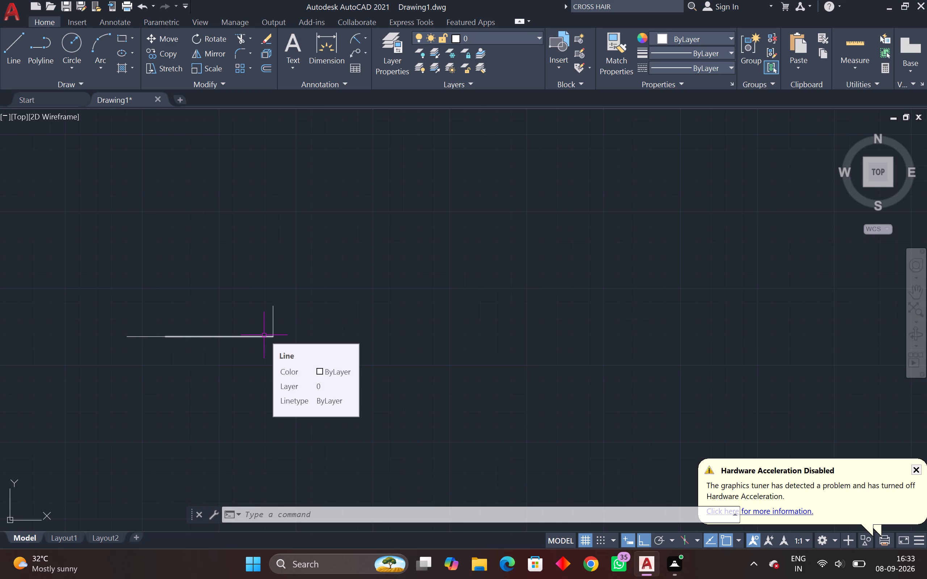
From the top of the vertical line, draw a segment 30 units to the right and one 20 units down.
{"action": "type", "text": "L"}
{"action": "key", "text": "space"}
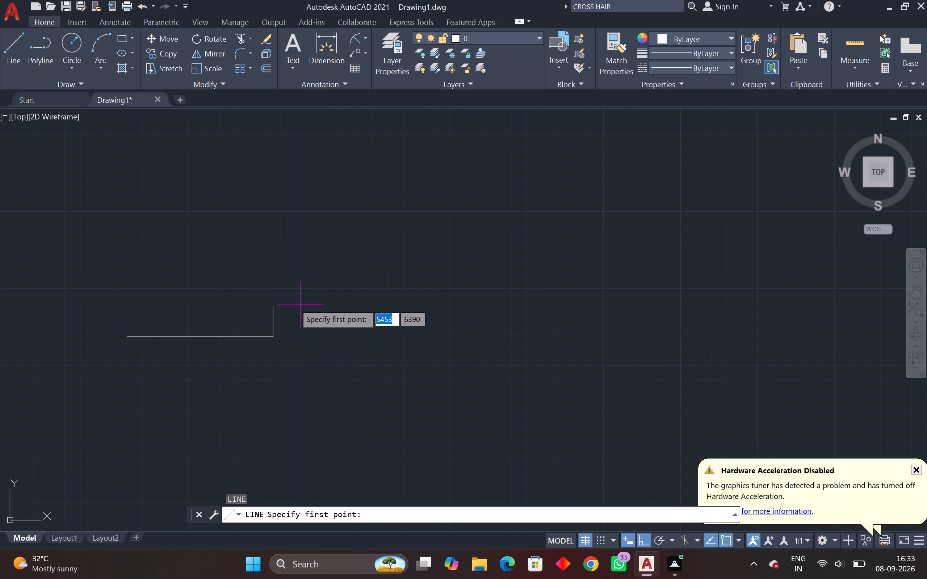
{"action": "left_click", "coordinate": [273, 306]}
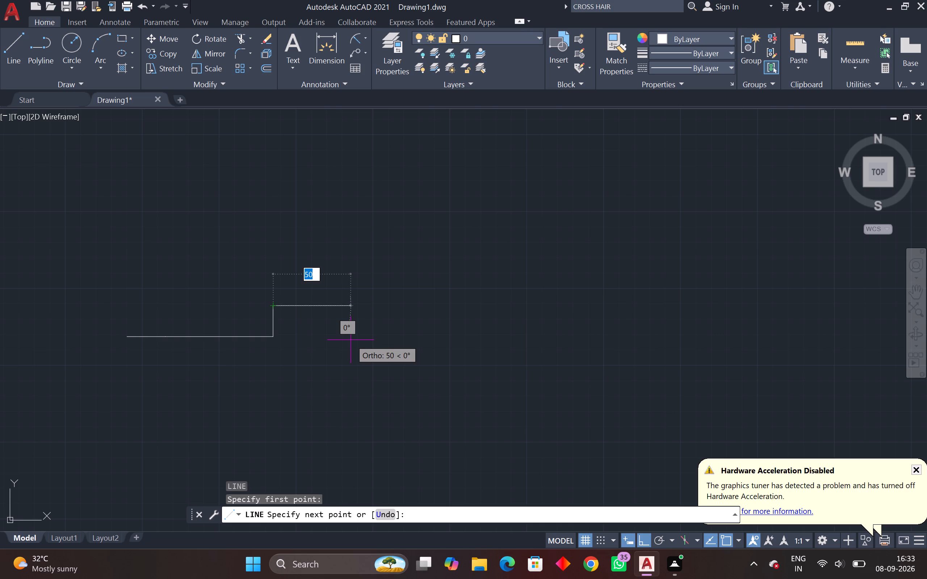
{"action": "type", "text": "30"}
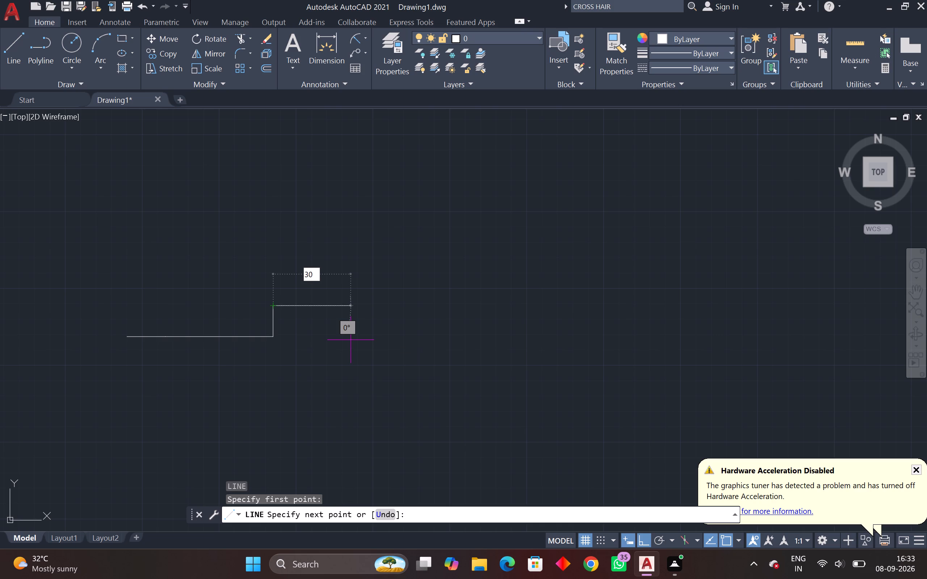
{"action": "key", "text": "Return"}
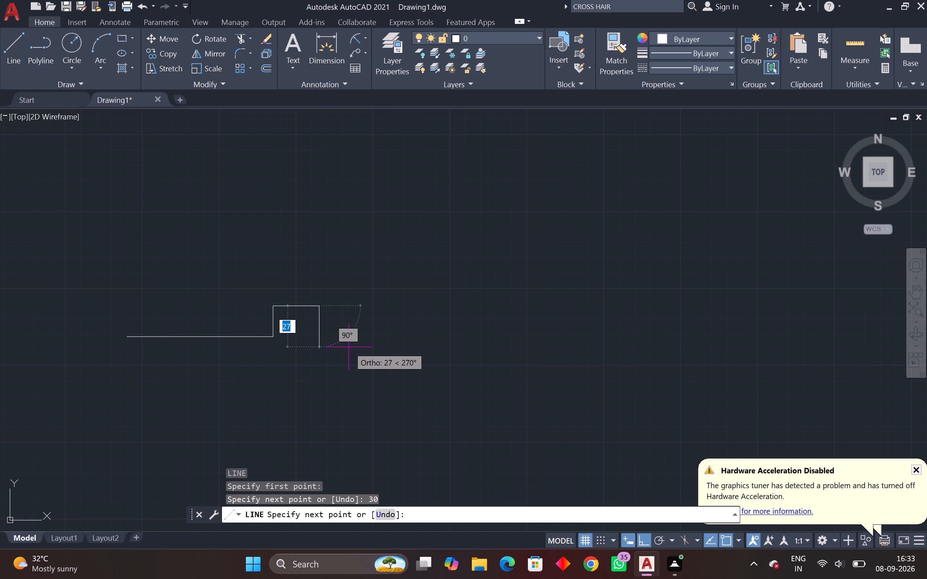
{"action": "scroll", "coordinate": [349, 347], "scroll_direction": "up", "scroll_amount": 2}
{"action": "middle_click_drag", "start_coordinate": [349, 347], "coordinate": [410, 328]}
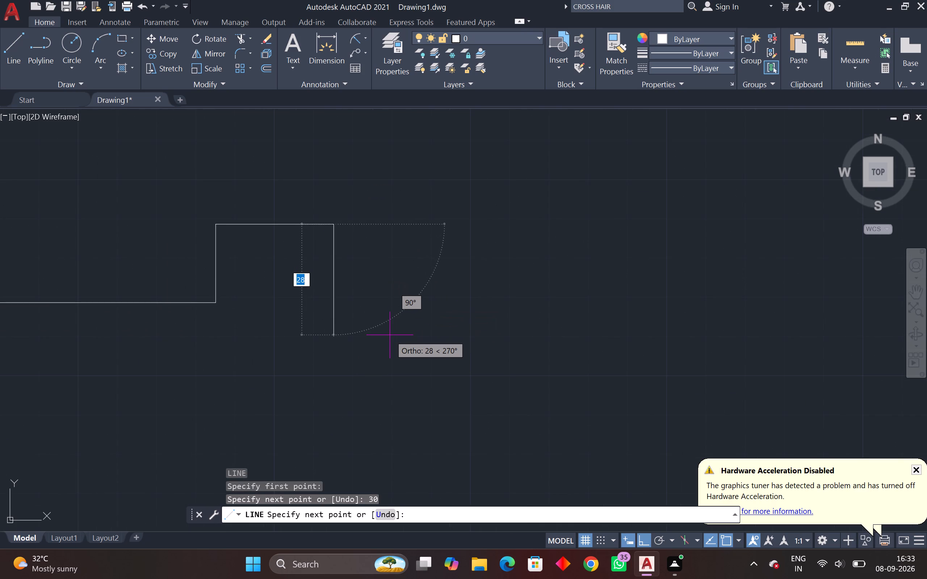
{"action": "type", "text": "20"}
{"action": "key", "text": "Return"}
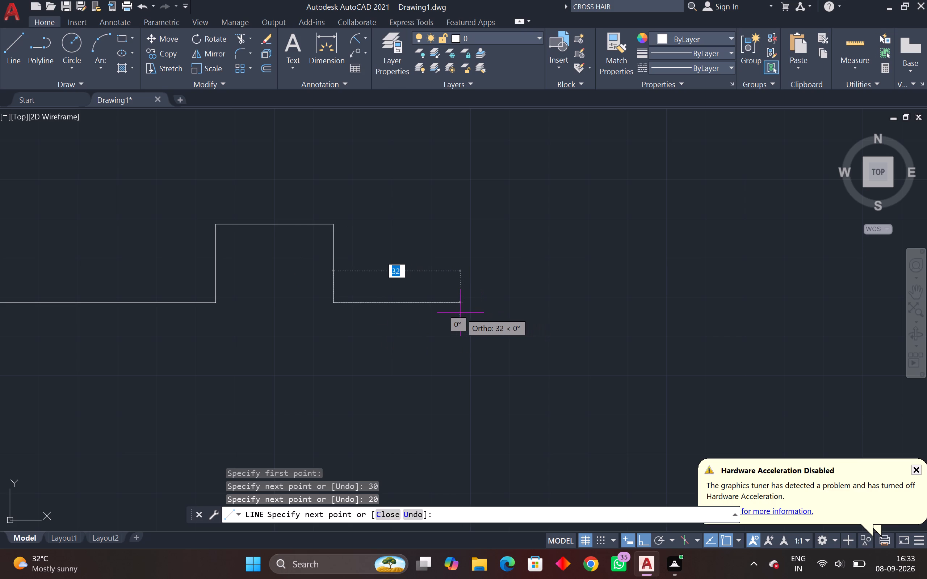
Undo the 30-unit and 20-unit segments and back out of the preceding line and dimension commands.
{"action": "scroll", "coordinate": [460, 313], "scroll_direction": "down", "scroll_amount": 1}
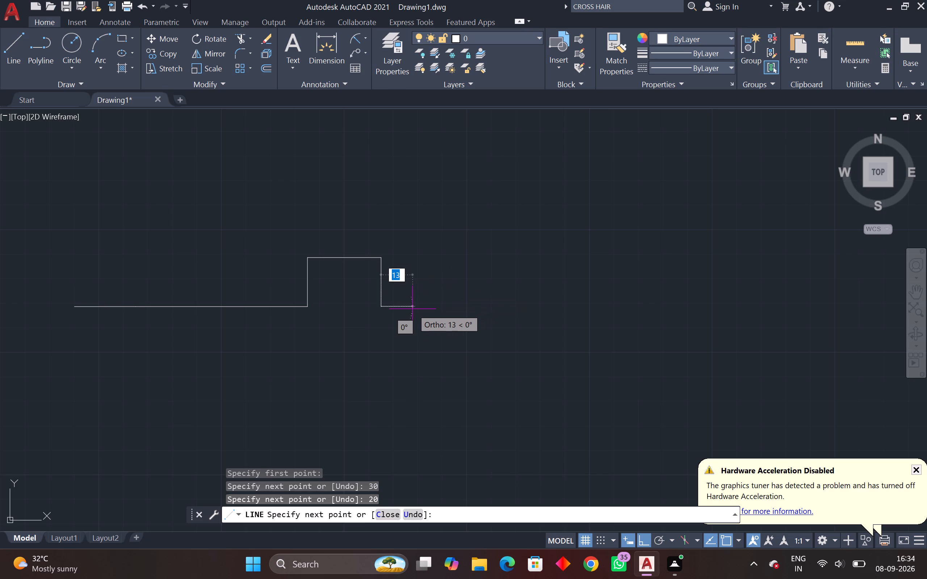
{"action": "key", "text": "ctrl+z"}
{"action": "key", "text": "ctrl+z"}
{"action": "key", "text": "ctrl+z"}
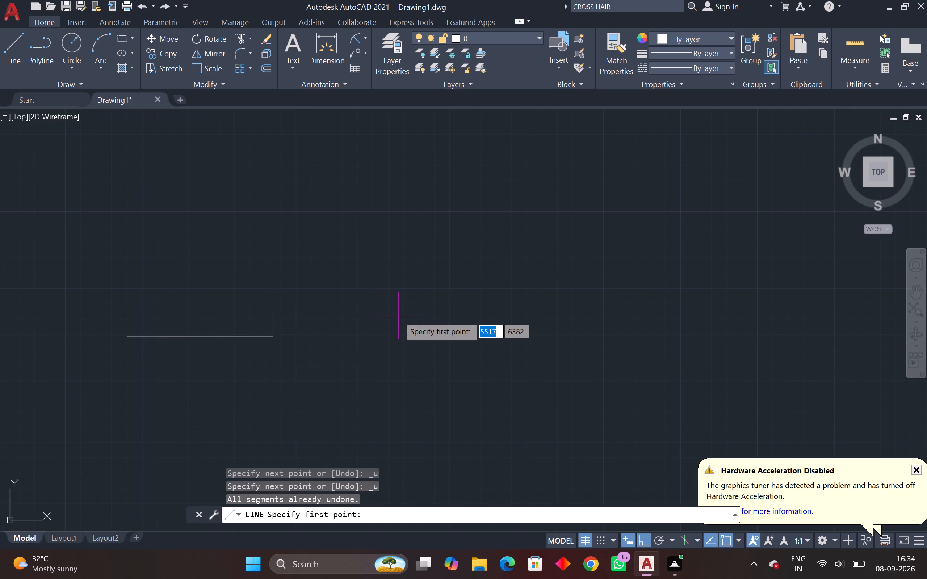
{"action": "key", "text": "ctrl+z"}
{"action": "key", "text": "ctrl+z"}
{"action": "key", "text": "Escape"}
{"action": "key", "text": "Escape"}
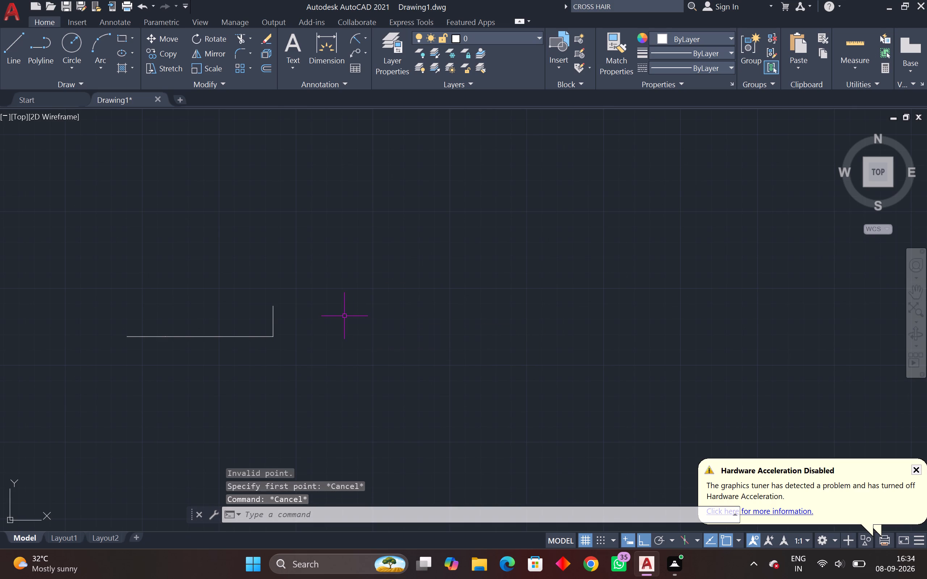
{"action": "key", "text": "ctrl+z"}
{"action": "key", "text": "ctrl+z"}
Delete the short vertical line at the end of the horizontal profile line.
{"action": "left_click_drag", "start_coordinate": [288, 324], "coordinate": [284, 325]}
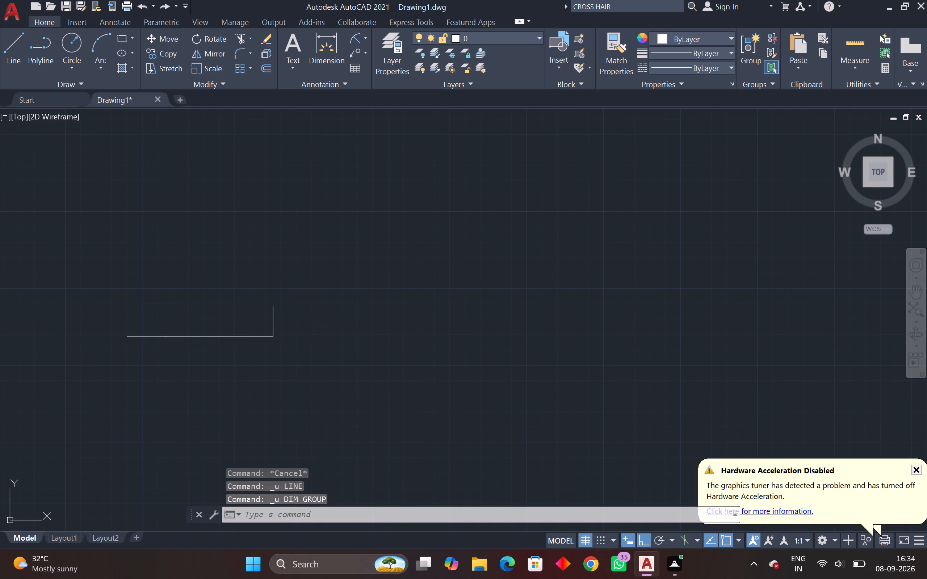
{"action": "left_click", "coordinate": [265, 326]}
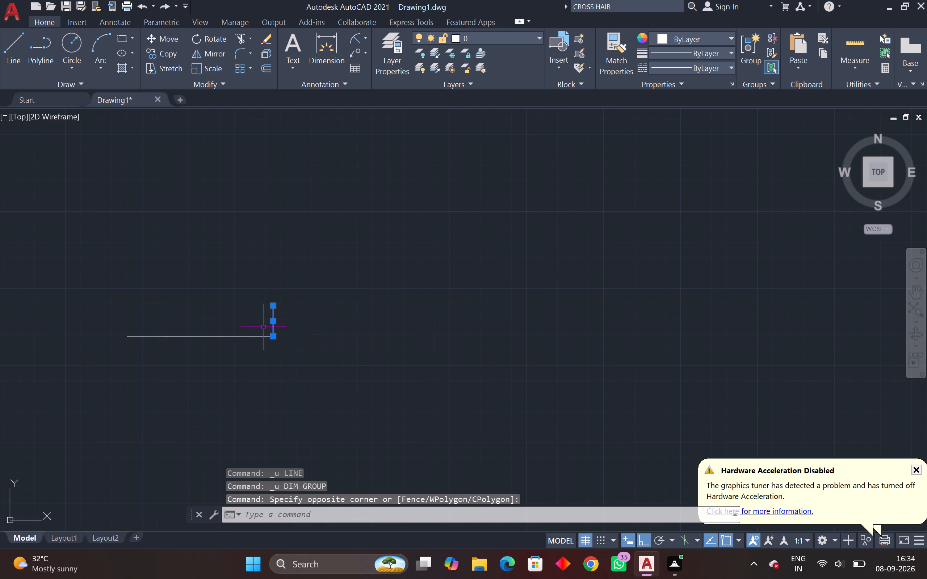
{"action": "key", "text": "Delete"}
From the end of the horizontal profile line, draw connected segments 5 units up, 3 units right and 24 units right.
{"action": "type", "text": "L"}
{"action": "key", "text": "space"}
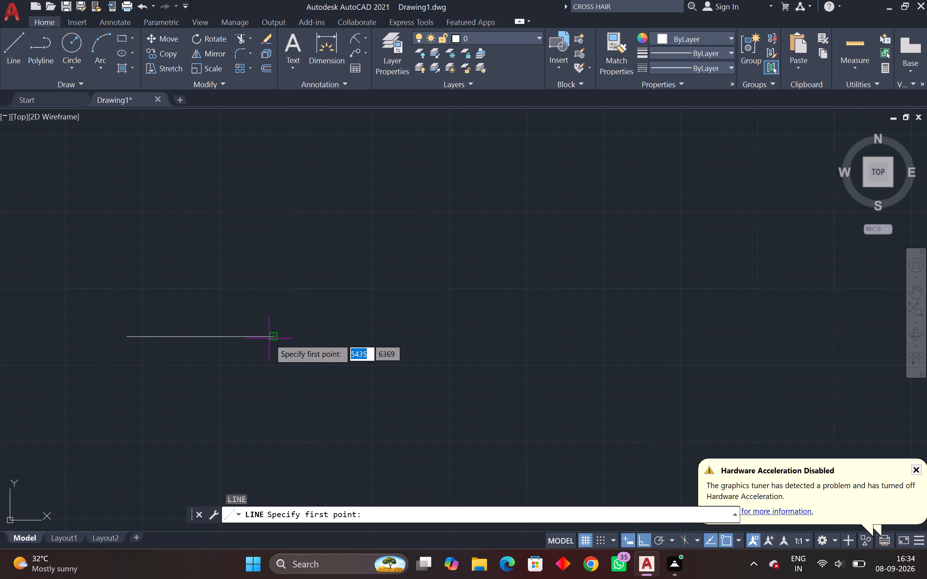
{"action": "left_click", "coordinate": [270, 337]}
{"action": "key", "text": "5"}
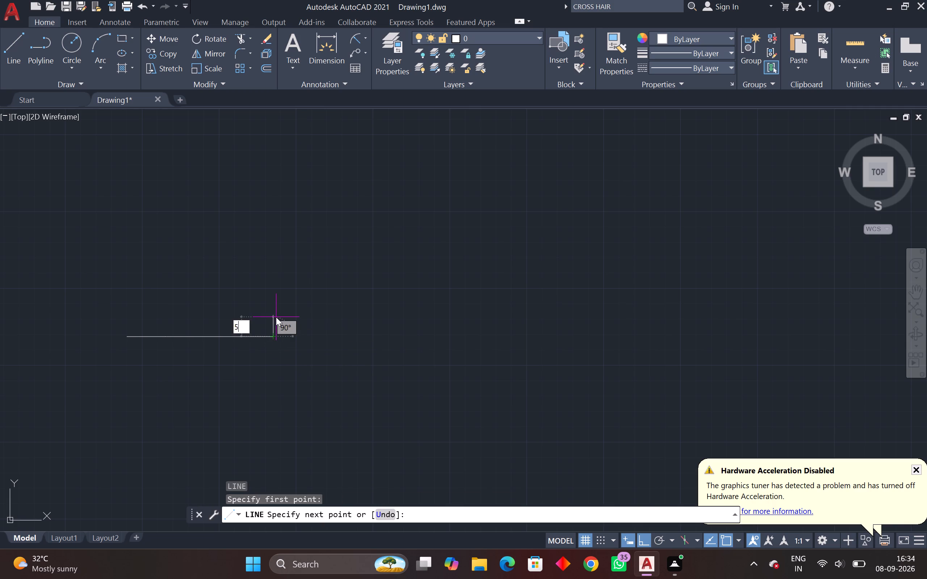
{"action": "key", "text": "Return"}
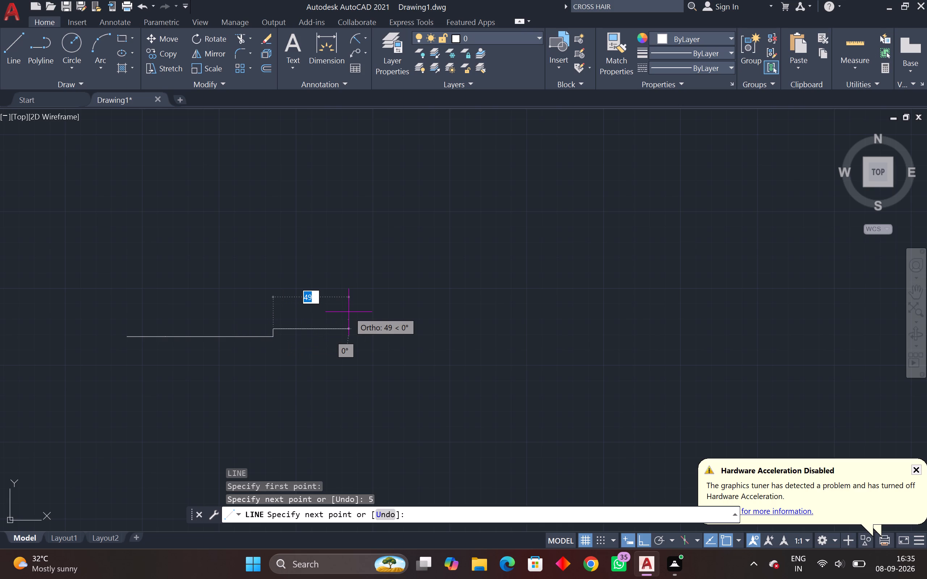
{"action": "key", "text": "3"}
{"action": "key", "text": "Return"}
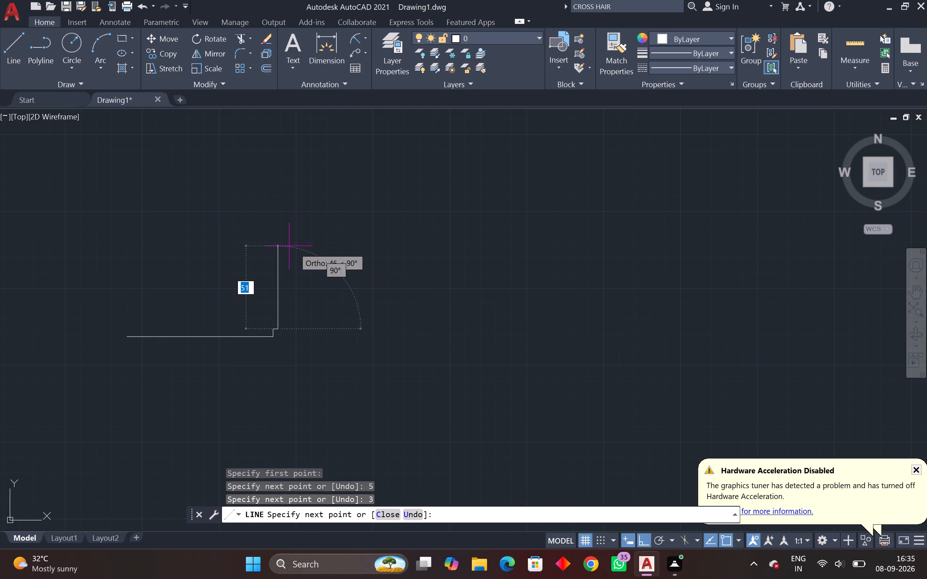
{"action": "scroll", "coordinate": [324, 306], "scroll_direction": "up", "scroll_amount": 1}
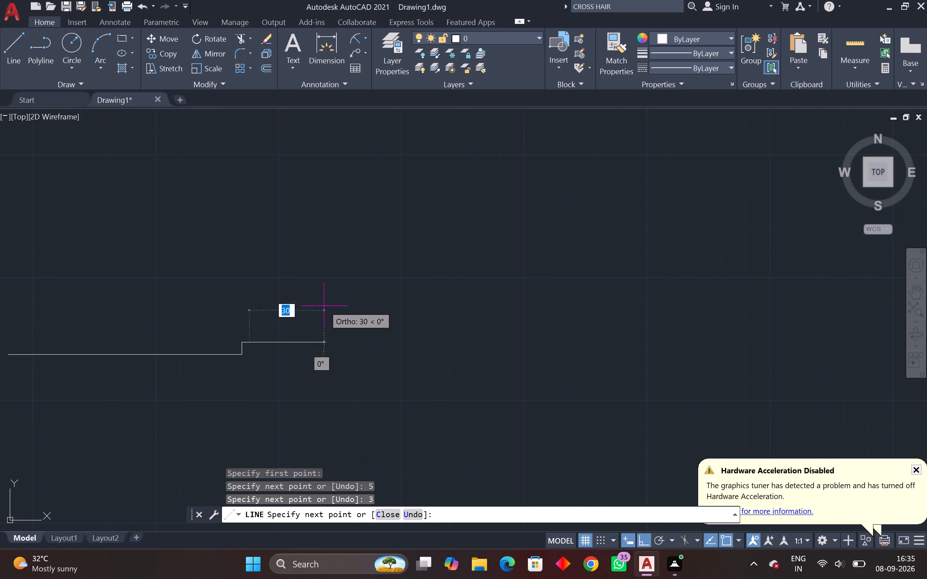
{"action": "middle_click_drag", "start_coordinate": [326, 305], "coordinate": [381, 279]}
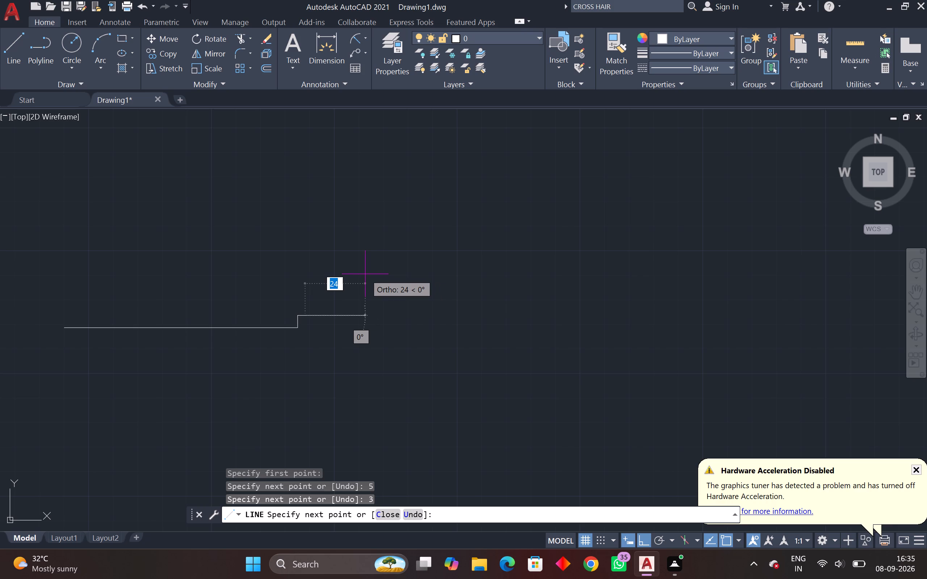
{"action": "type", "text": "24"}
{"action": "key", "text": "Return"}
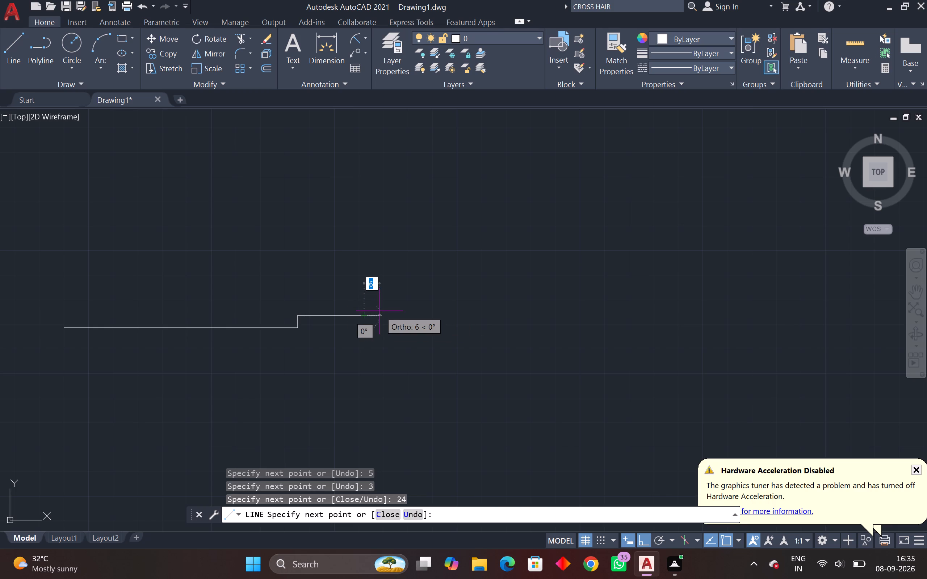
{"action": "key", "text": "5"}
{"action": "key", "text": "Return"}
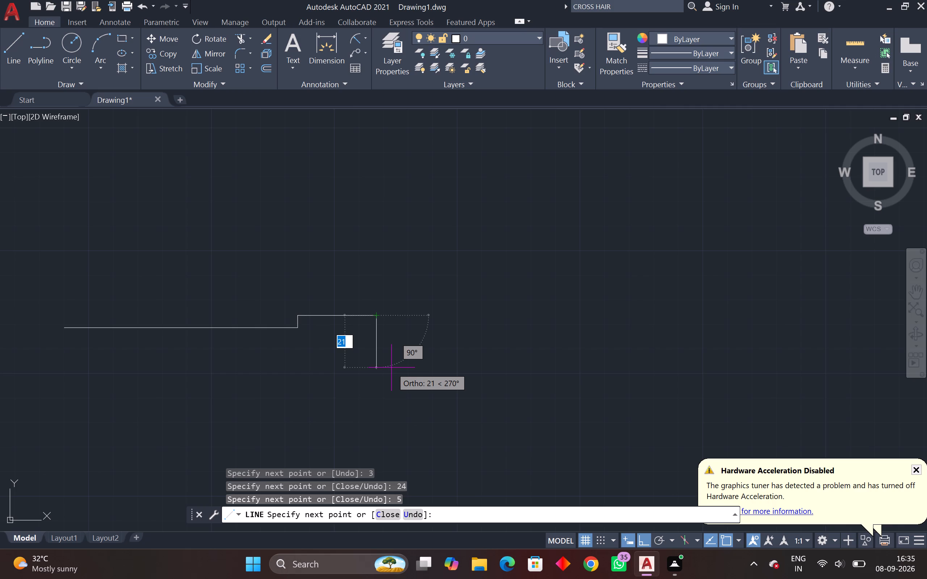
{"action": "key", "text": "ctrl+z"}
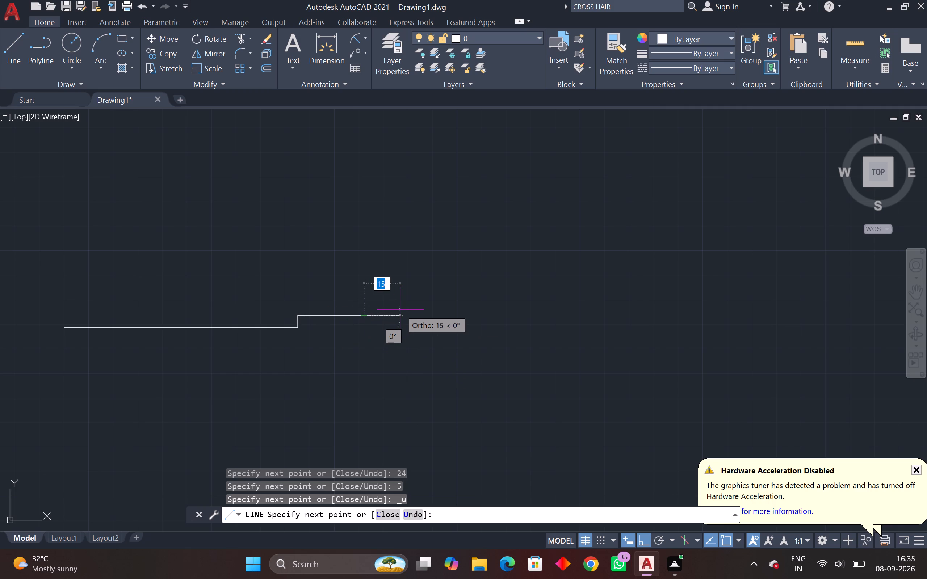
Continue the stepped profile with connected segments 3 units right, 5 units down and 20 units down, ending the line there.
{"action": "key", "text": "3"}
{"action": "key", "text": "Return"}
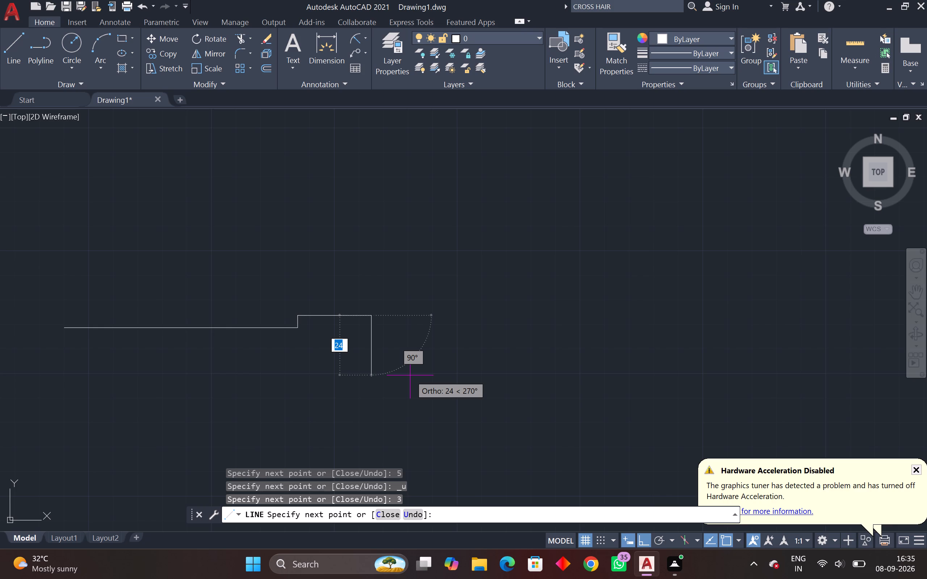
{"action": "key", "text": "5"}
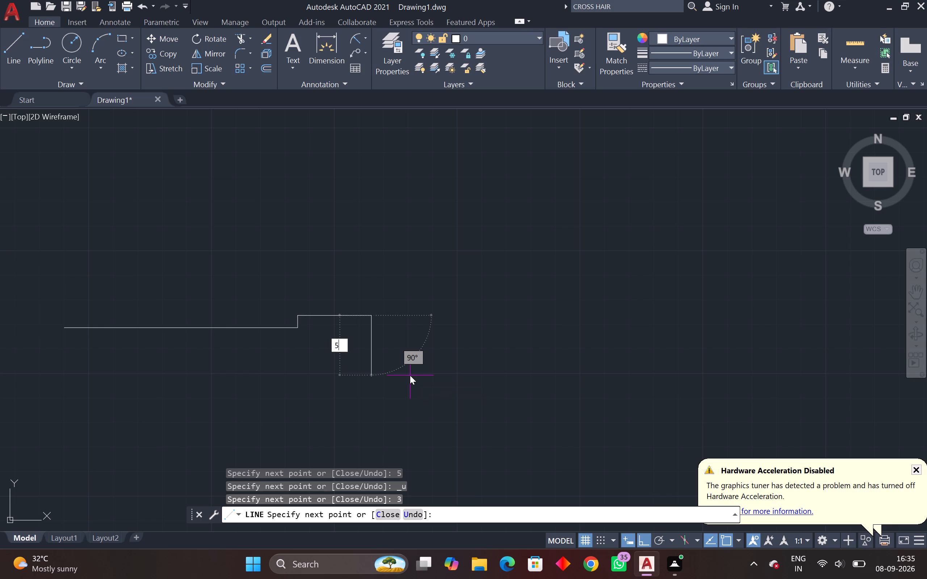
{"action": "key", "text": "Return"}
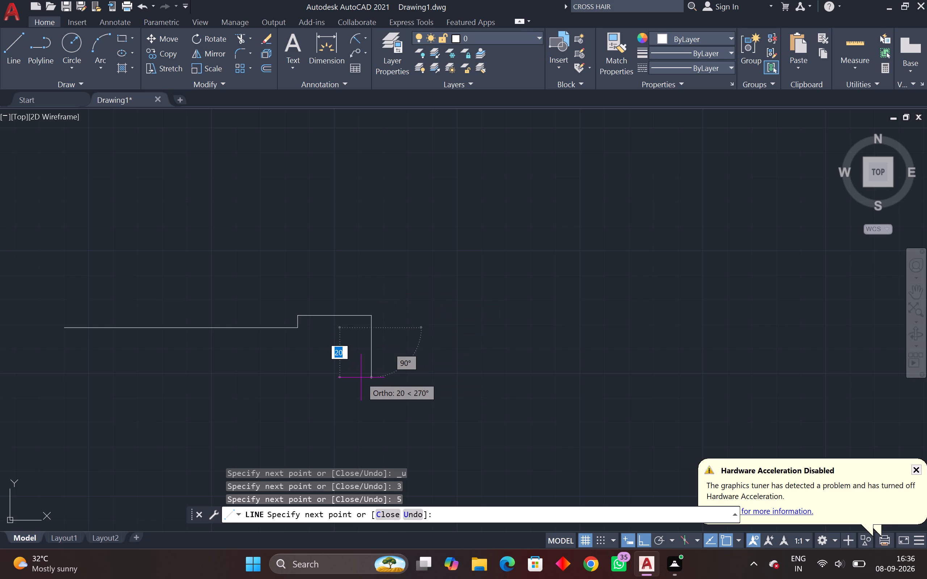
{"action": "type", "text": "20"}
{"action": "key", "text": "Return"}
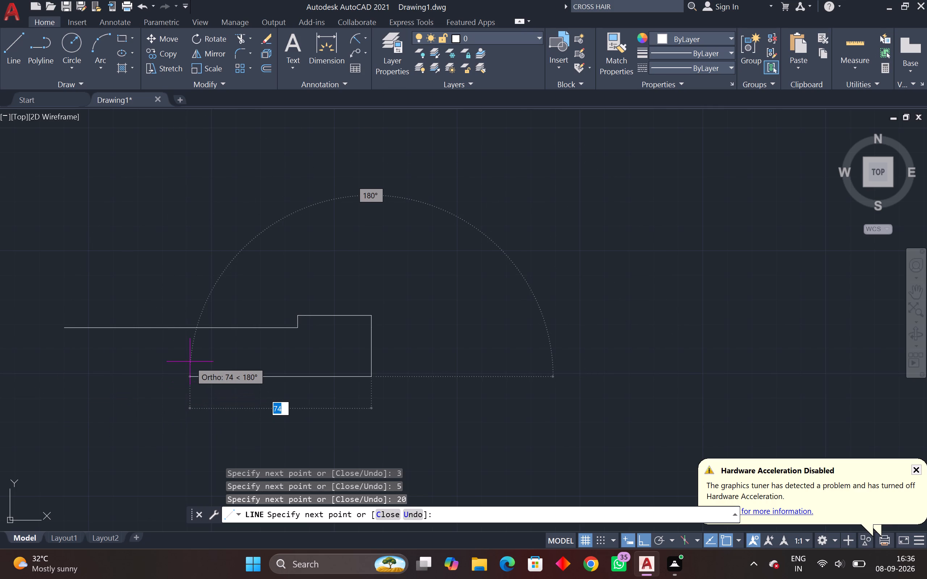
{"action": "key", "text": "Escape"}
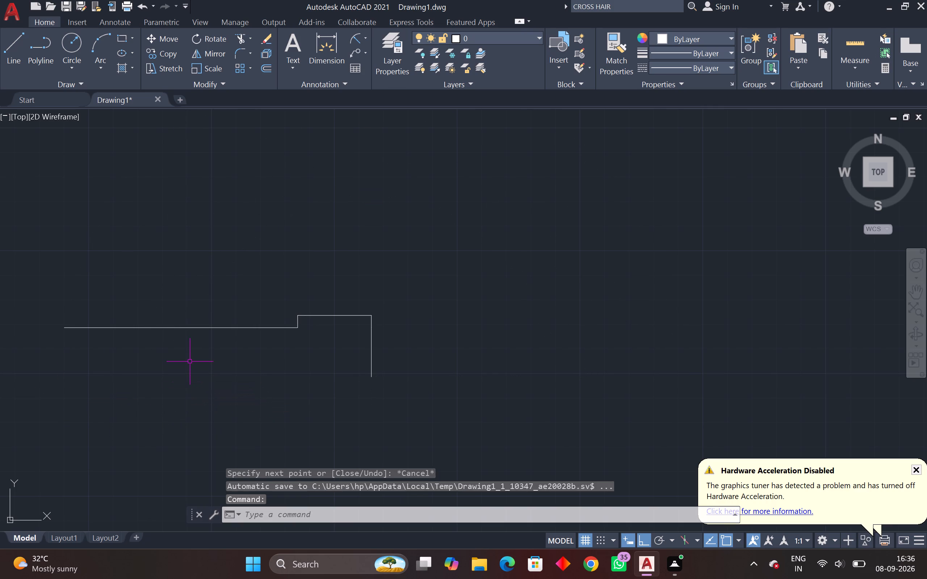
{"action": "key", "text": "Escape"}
Delete the entire stepped profile, including its long horizontal base lines.
{"action": "left_click_drag", "start_coordinate": [385, 266], "coordinate": [24, 409]}
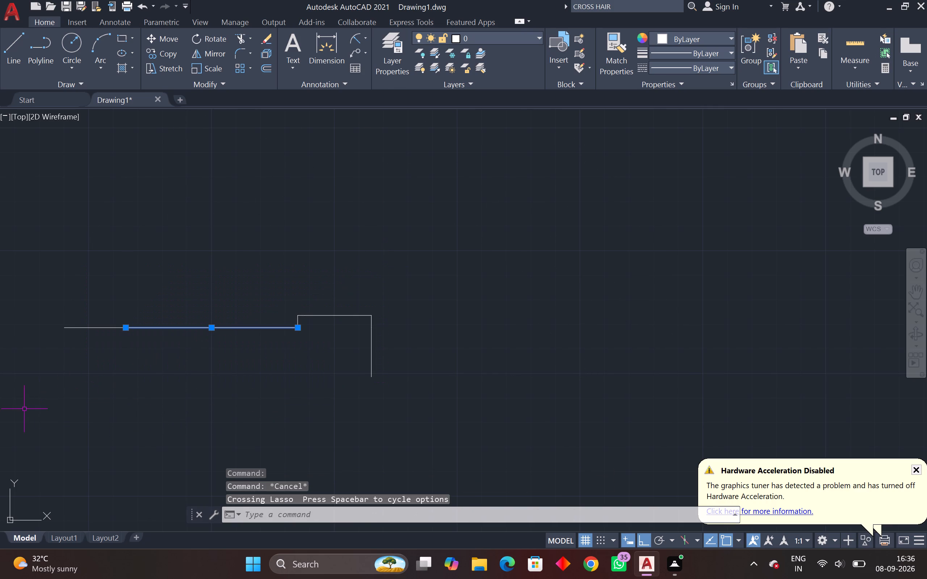
{"action": "left_click", "coordinate": [401, 291]}
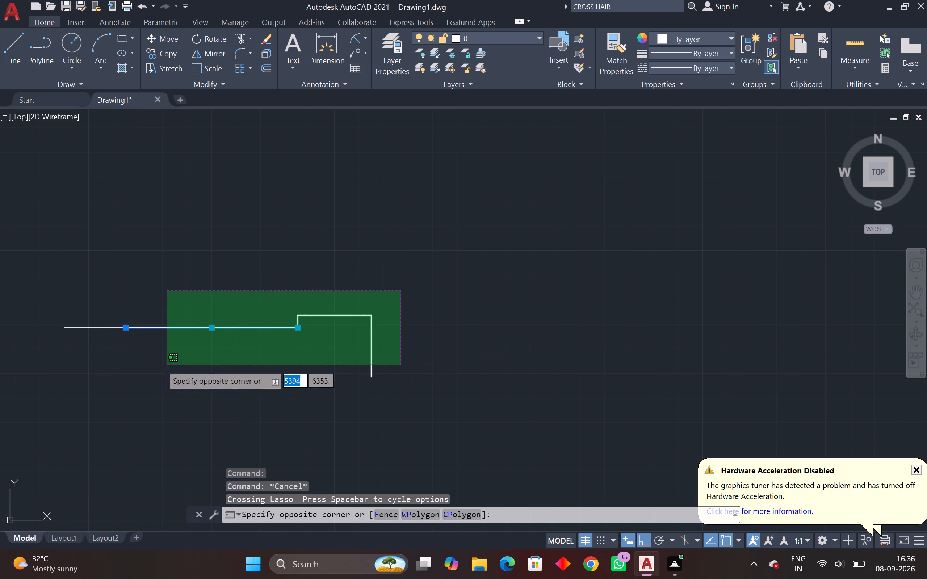
{"action": "left_click", "coordinate": [12, 375]}
{"action": "key", "text": "Delete"}
{"action": "key", "text": "Delete"}
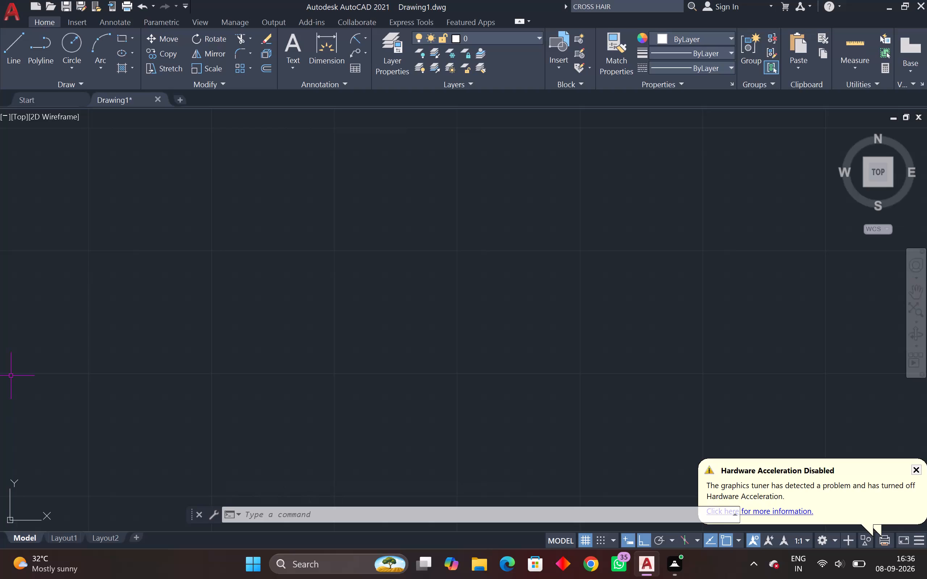
Below the isometric part, draw a straight horizontal chain of line segments 25, 70 and 24 units long, running to the right.
{"action": "scroll", "coordinate": [294, 227], "scroll_direction": "down", "scroll_amount": 4}
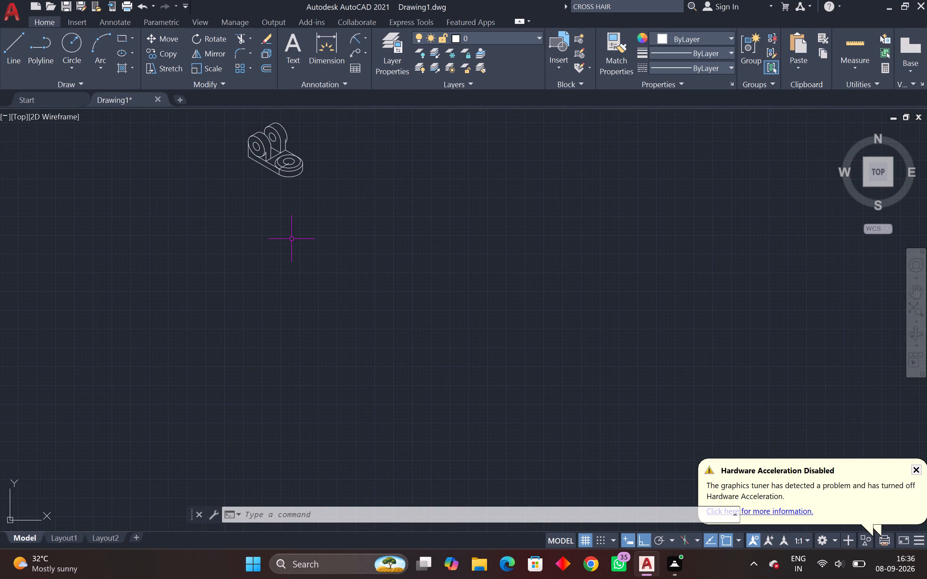
{"action": "middle_click_drag", "start_coordinate": [291, 239], "coordinate": [416, 277]}
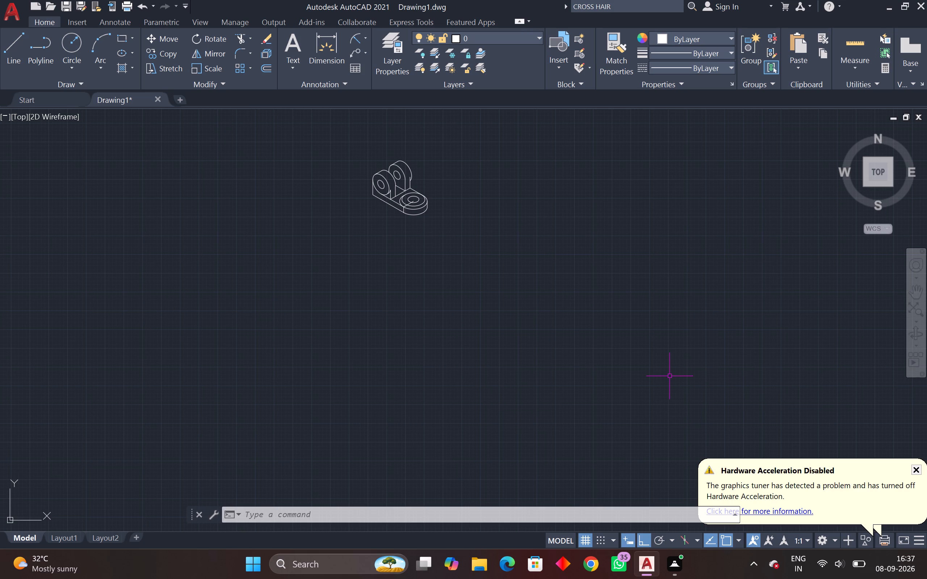
{"action": "type", "text": "L"}
{"action": "key", "text": "space"}
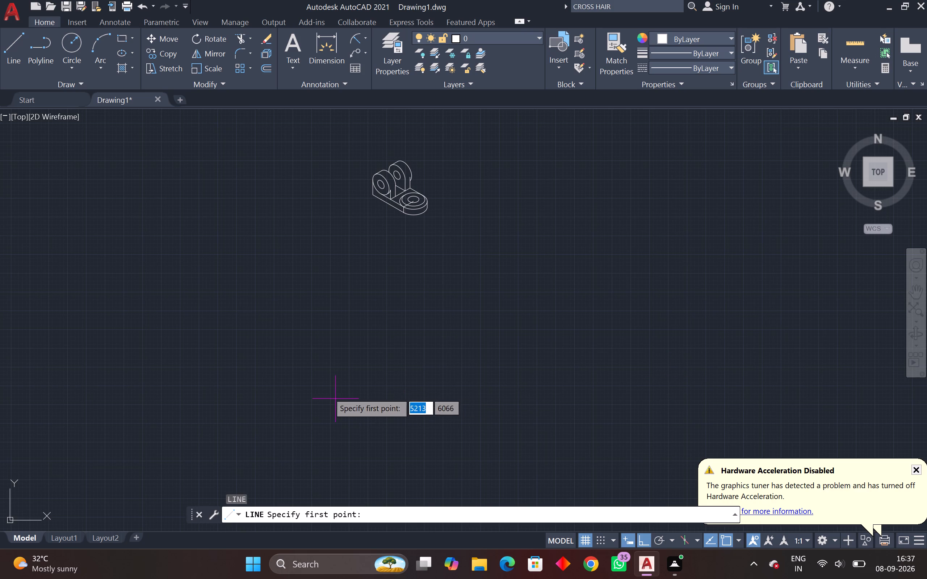
{"action": "left_click", "coordinate": [322, 382]}
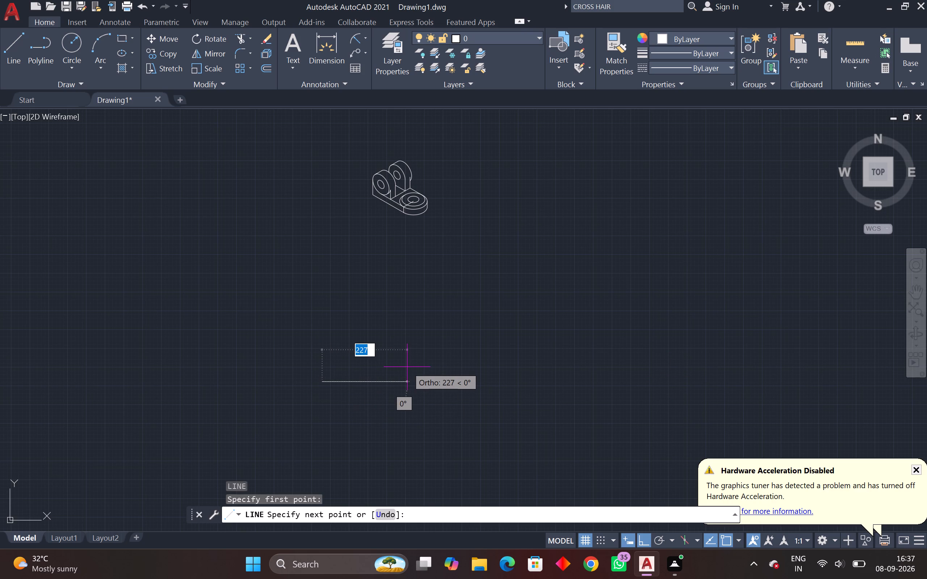
{"action": "type", "text": "25"}
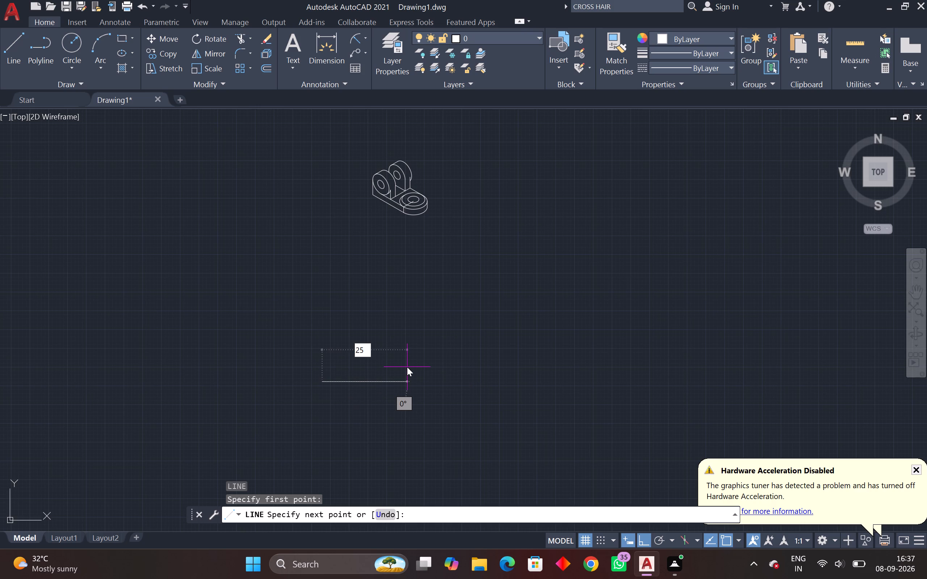
{"action": "key", "text": "Return"}
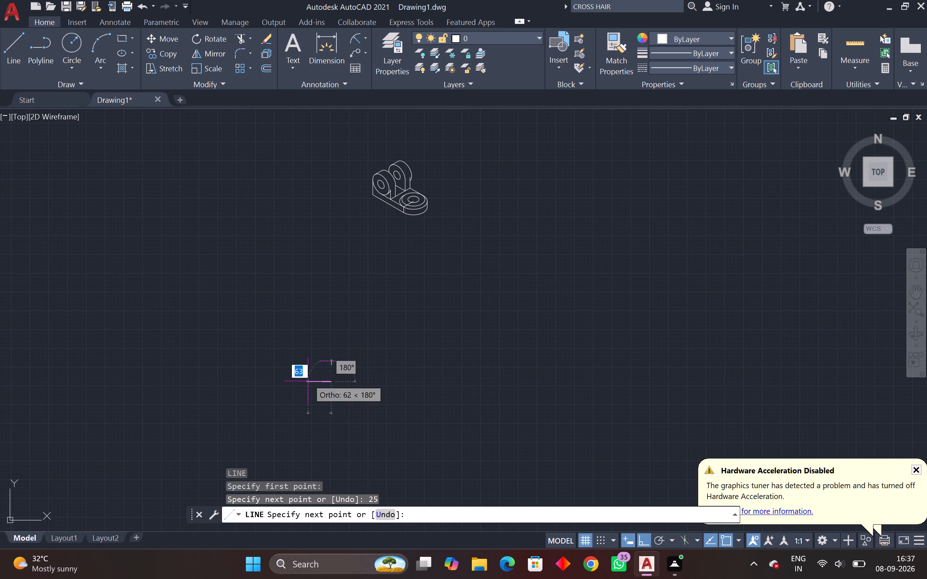
{"action": "type", "text": "70"}
{"action": "key", "text": "Return"}
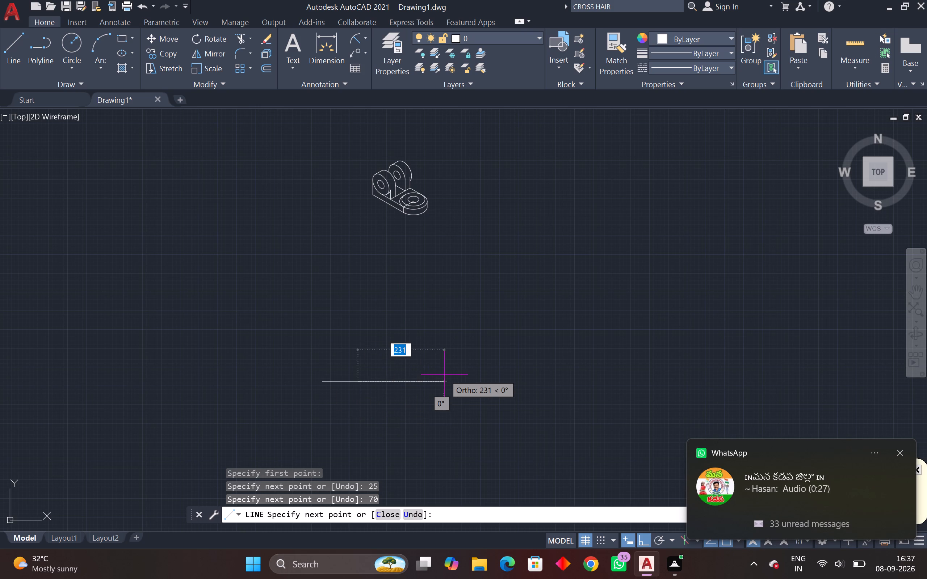
{"action": "type", "text": "24"}
{"action": "key", "text": "Return"}
{"action": "key", "text": "3"}
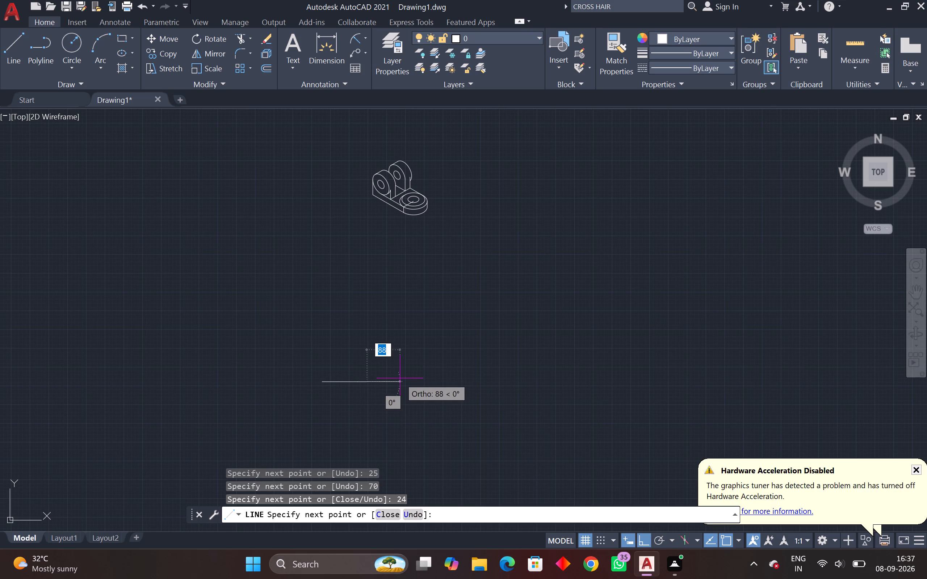
{"action": "key", "text": "Escape"}
{"action": "key", "text": "Escape"}
Check the overall length of the new horizontal line with a dimension preview, without placing the dimension.
{"action": "scroll", "coordinate": [346, 373], "scroll_direction": "up", "scroll_amount": 3}
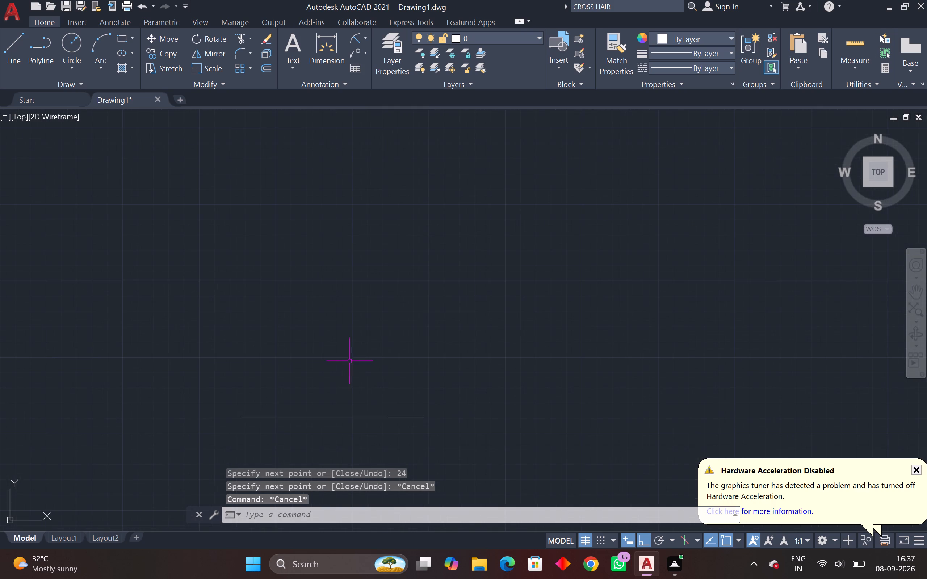
{"action": "middle_click_drag", "start_coordinate": [347, 373], "coordinate": [389, 326]}
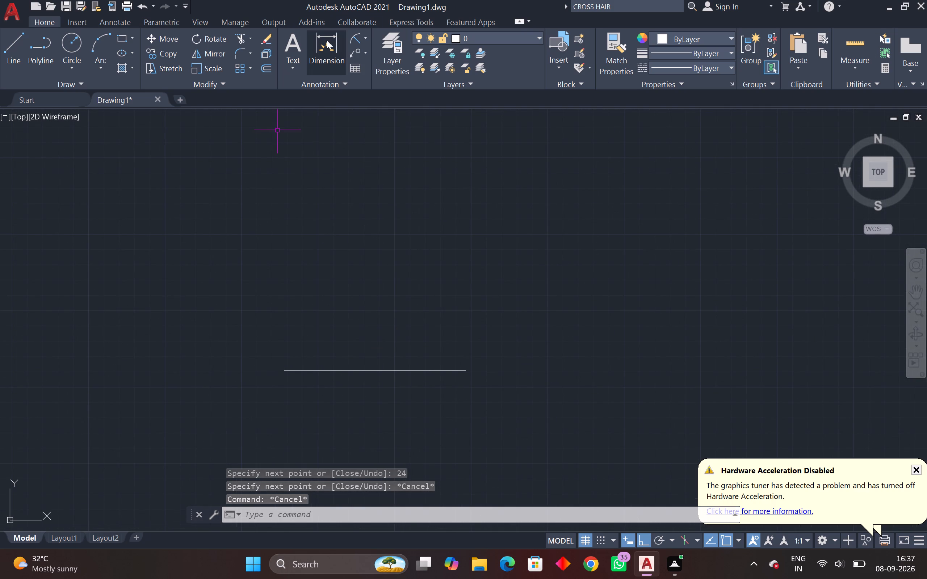
{"action": "left_click", "coordinate": [327, 40]}
{"action": "left_click", "coordinate": [285, 371]}
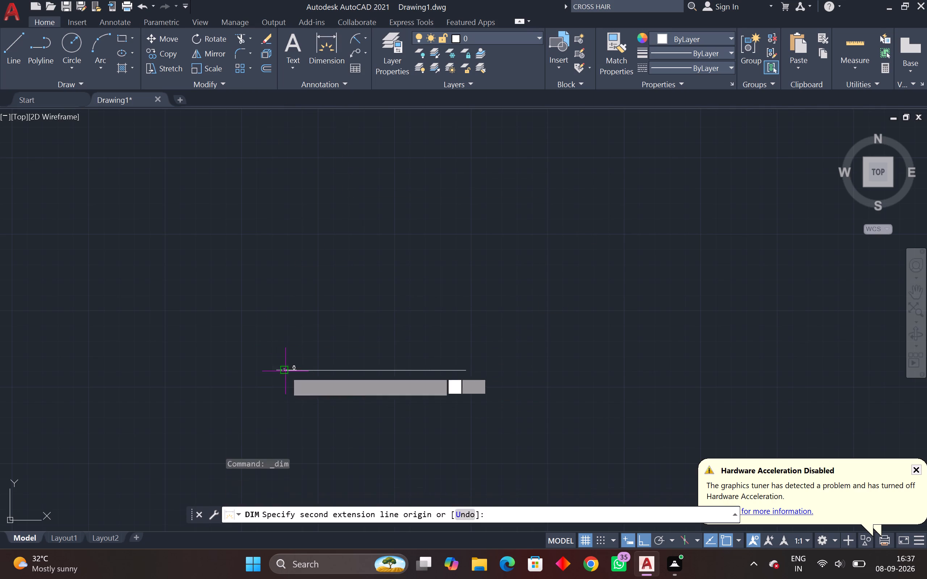
{"action": "left_click", "coordinate": [465, 370]}
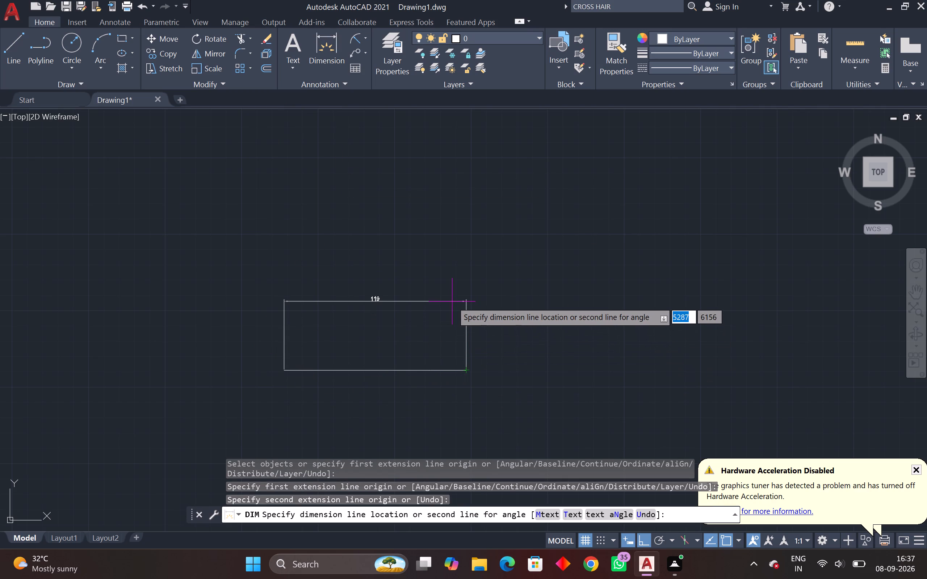
{"action": "key", "text": "Escape"}
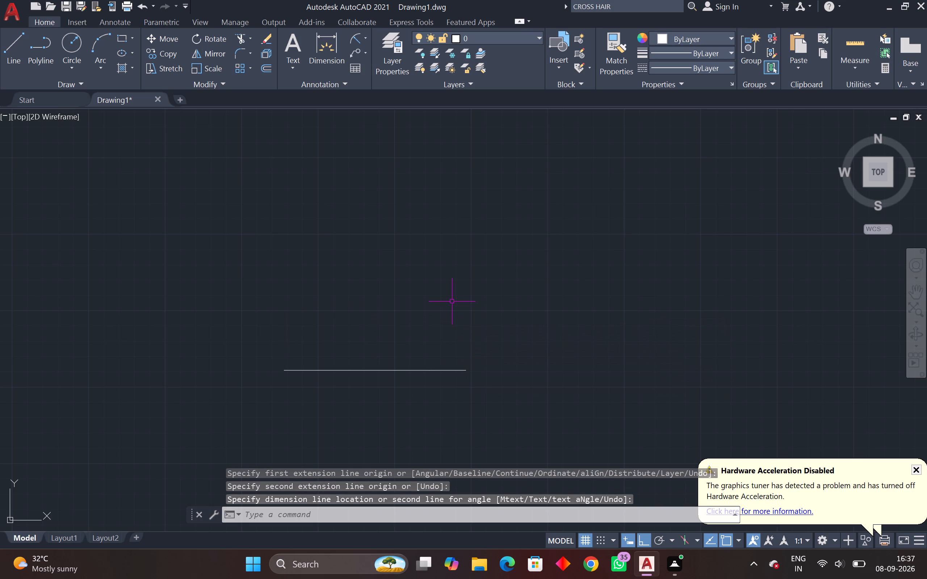
Check the lengths of the horizontal line's individual segments with dimension previews, without placing any dimension.
{"action": "left_click_drag", "start_coordinate": [464, 368], "coordinate": [464, 383]}
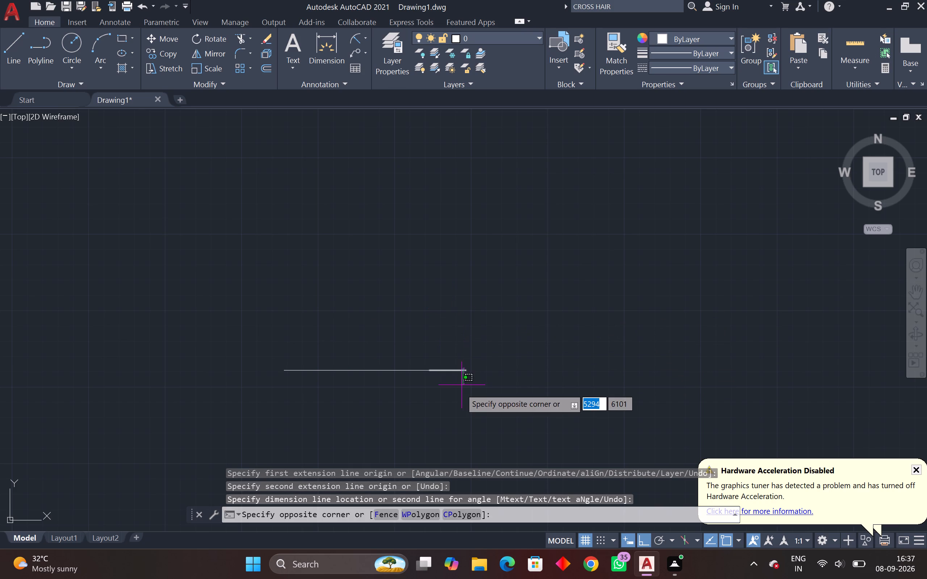
{"action": "left_click", "coordinate": [460, 389]}
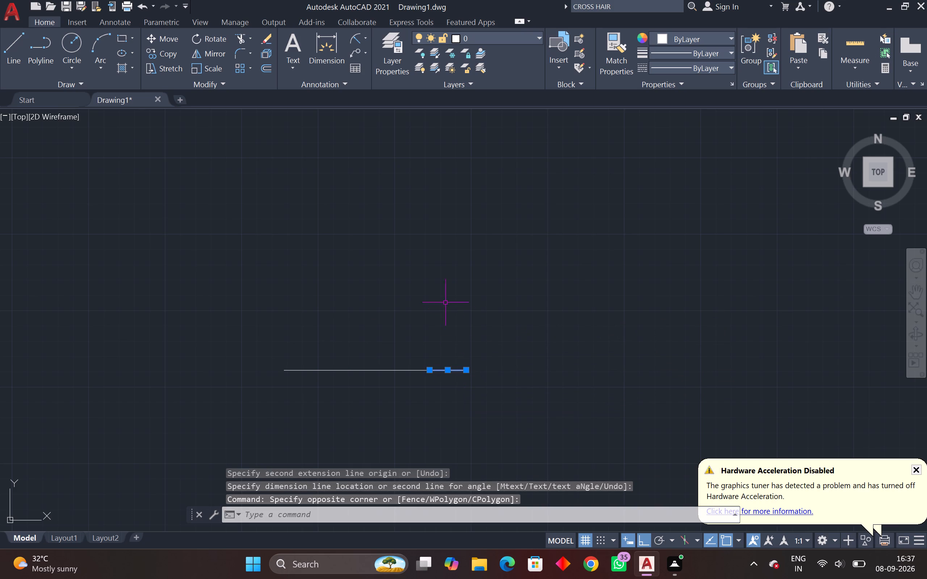
{"action": "left_click", "coordinate": [319, 44]}
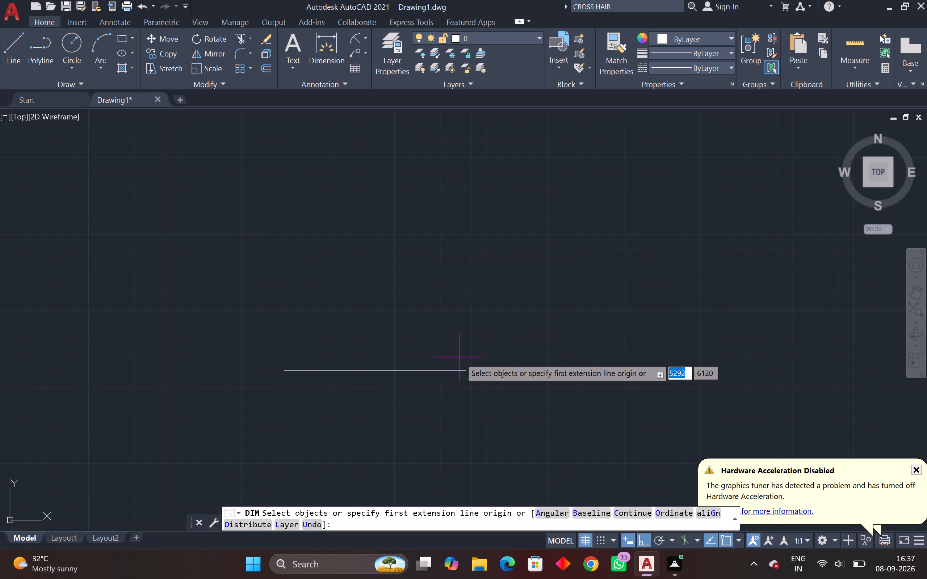
{"action": "left_click", "coordinate": [431, 369]}
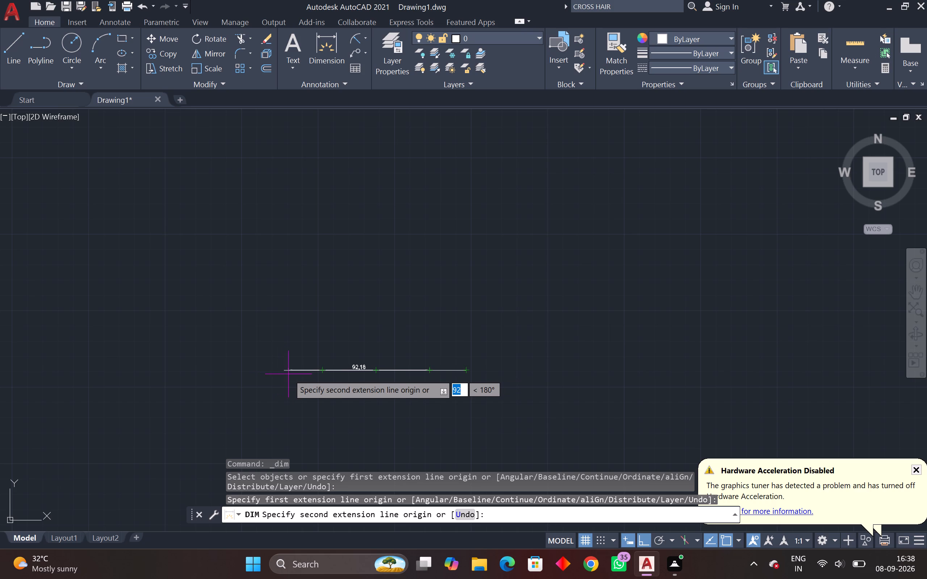
{"action": "key", "text": "Escape"}
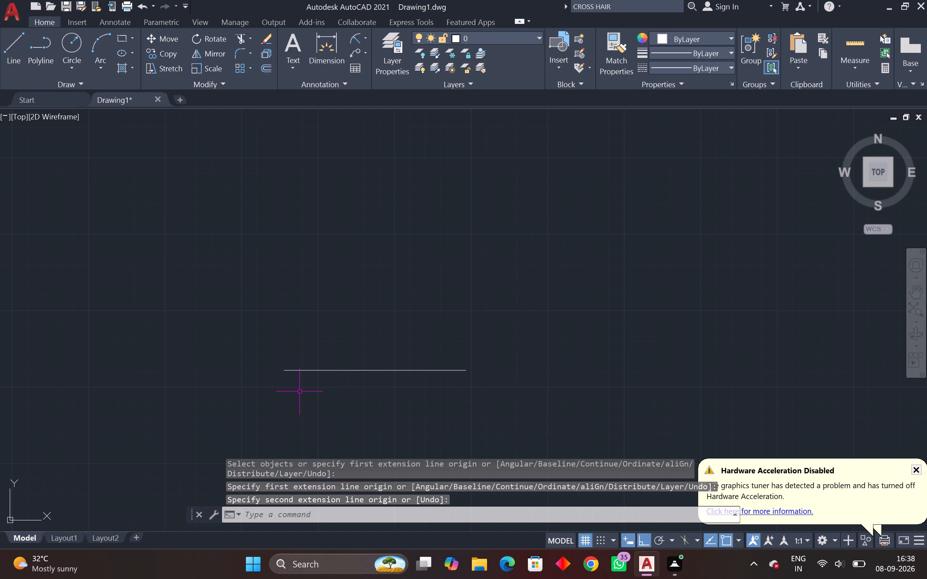
{"action": "key", "text": "space"}
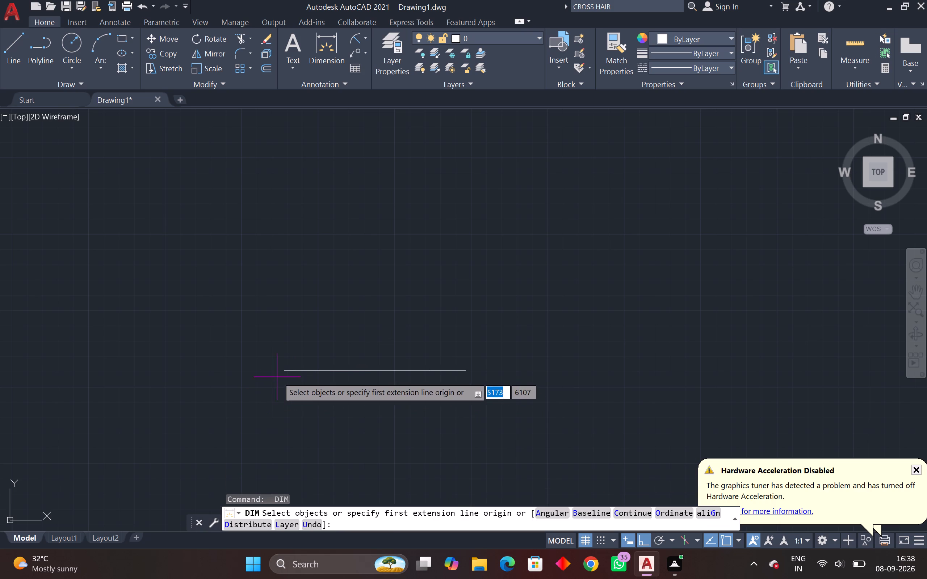
{"action": "left_click", "coordinate": [283, 371]}
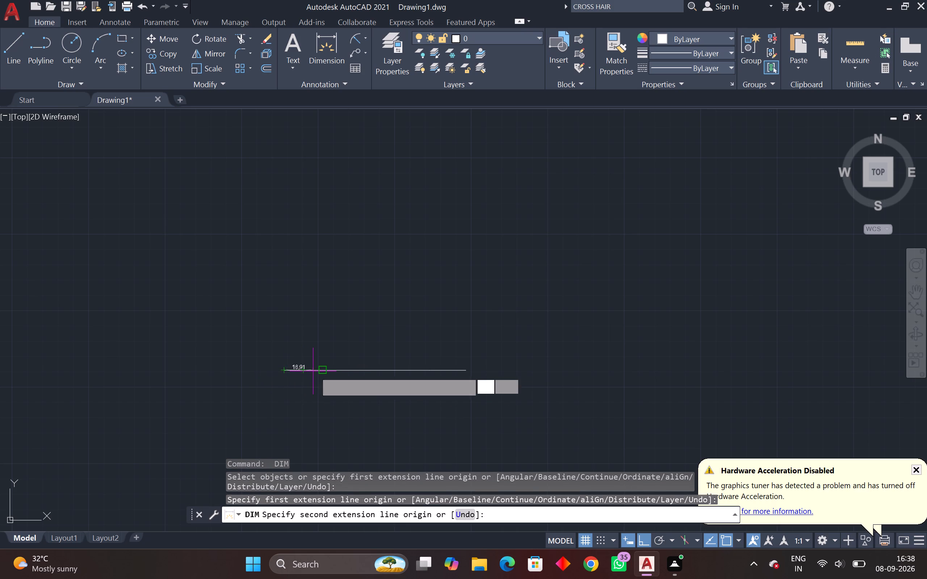
{"action": "key", "text": "Escape"}
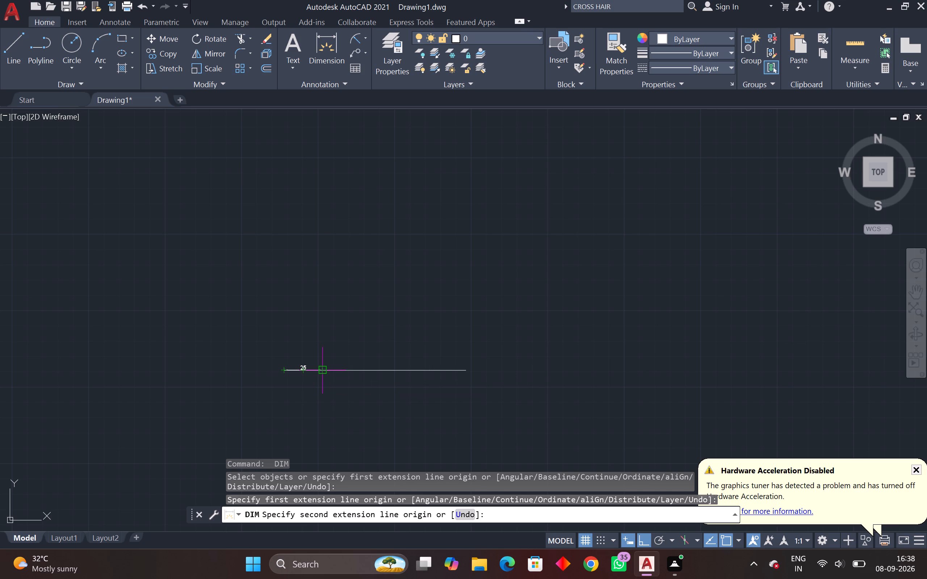
{"action": "key", "text": "Escape"}
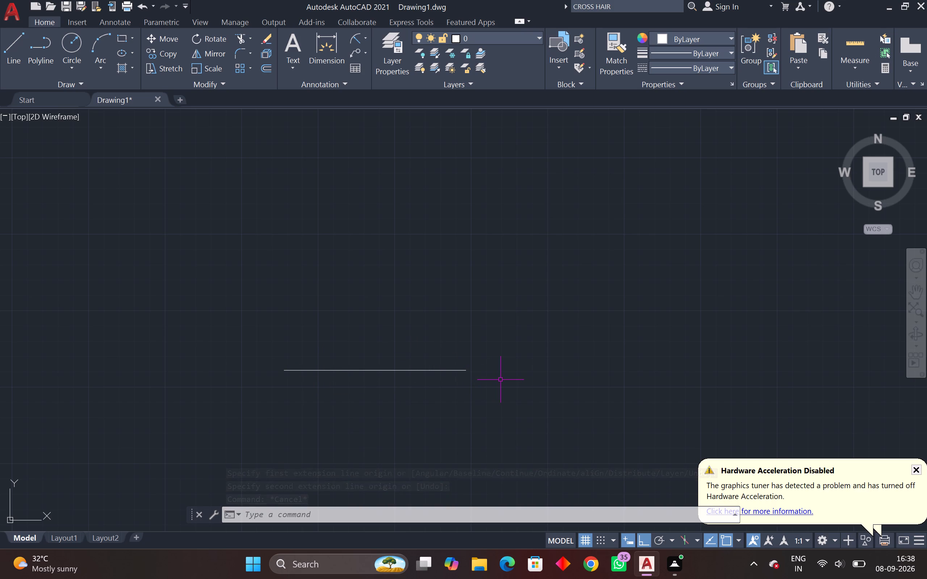
Start a new line to extend the profile from the right end of the horizontal chain.
{"action": "key", "text": "l"}
{"action": "key", "text": "space"}
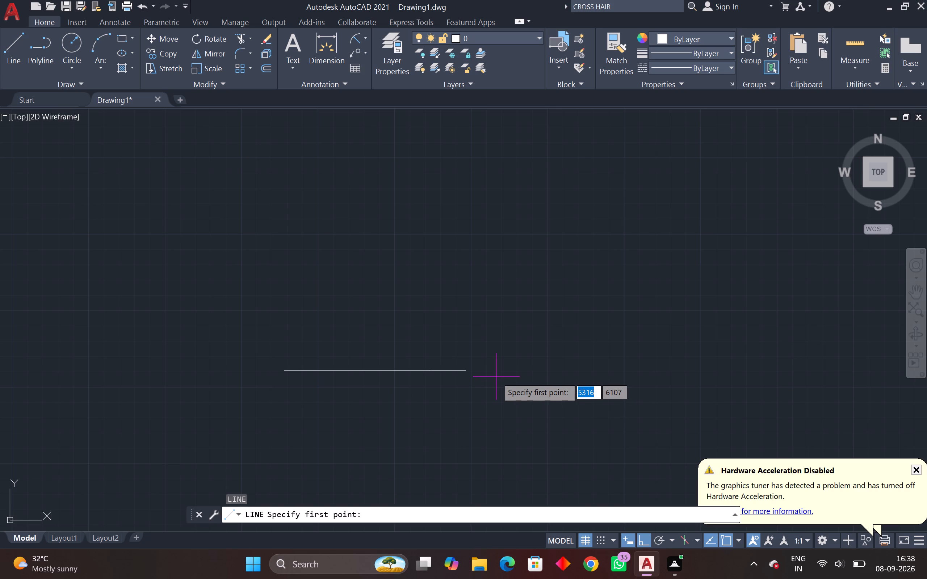
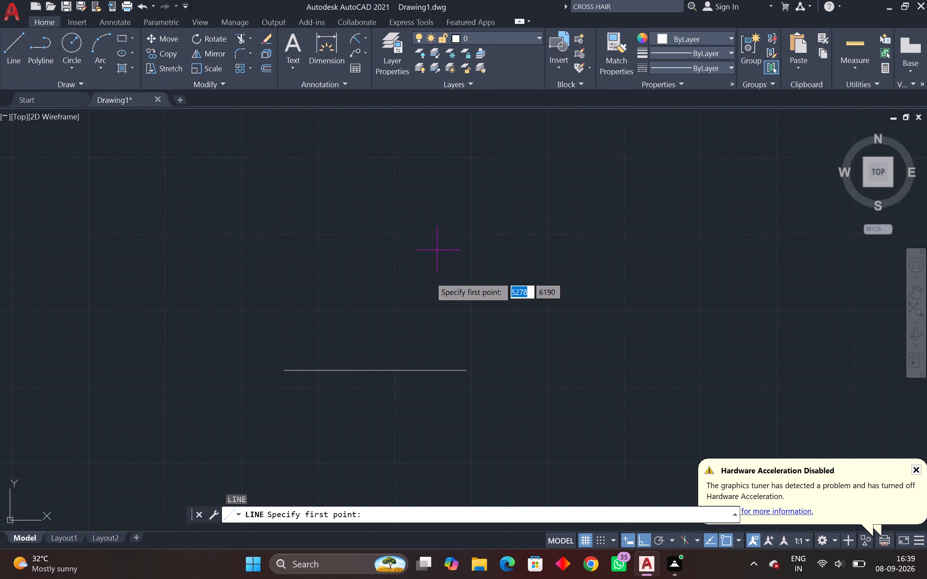
Check the length of the horizontal chain's rightmost segment with a dimension preview, without placing the dimension.
{"action": "scroll", "coordinate": [448, 345], "scroll_direction": "up", "scroll_amount": 1}
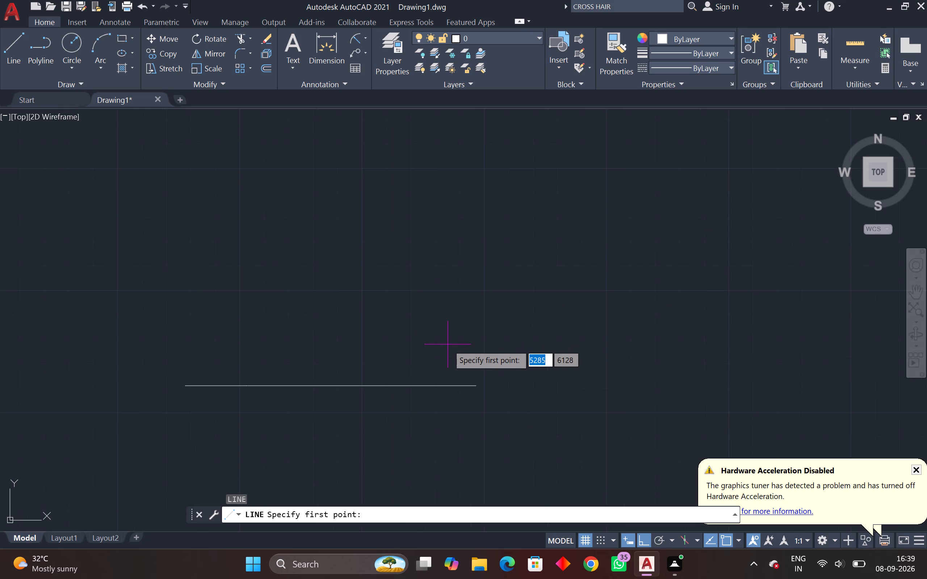
{"action": "left_click", "coordinate": [325, 58]}
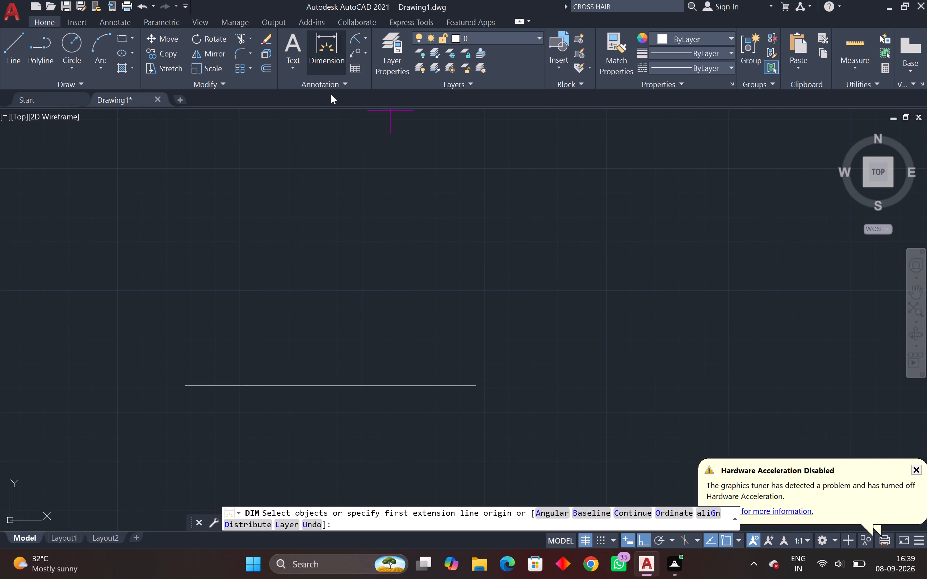
{"action": "left_click", "coordinate": [478, 386]}
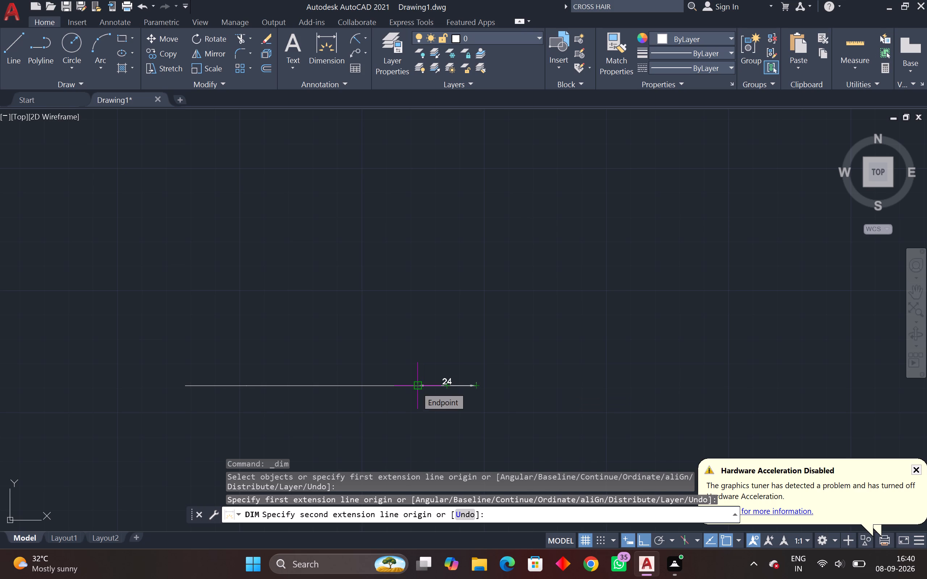
{"action": "key", "text": "Escape"}
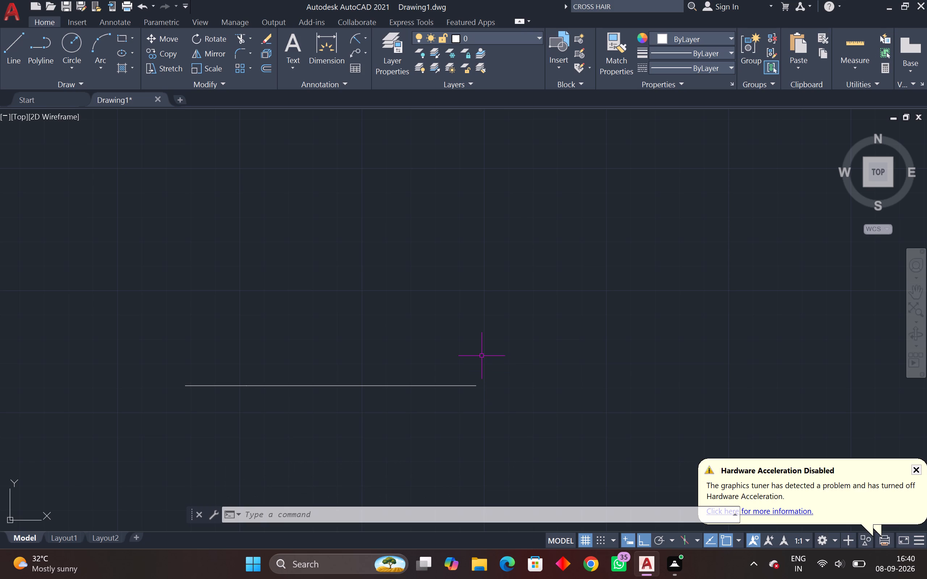
From the right end of the horizontal chain, draw connected line segments 15 units right, 10 up, 5 left and 5 up.
{"action": "key", "text": "l"}
{"action": "key", "text": "space"}
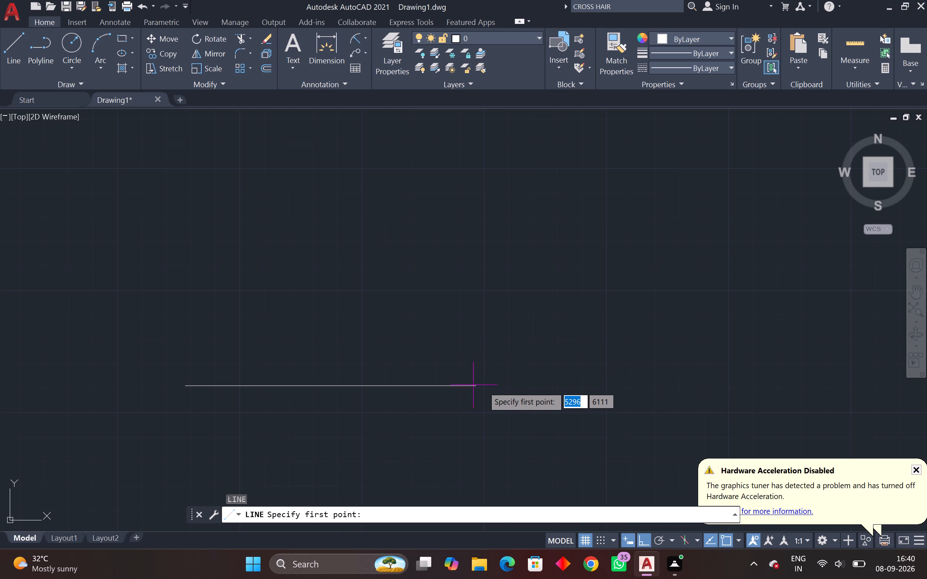
{"action": "left_click", "coordinate": [474, 385]}
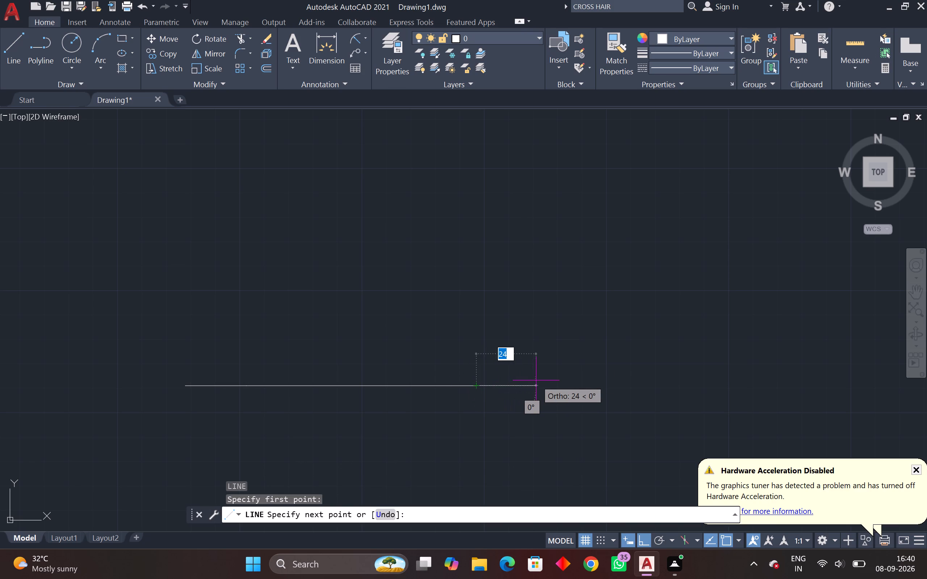
{"action": "type", "text": "15"}
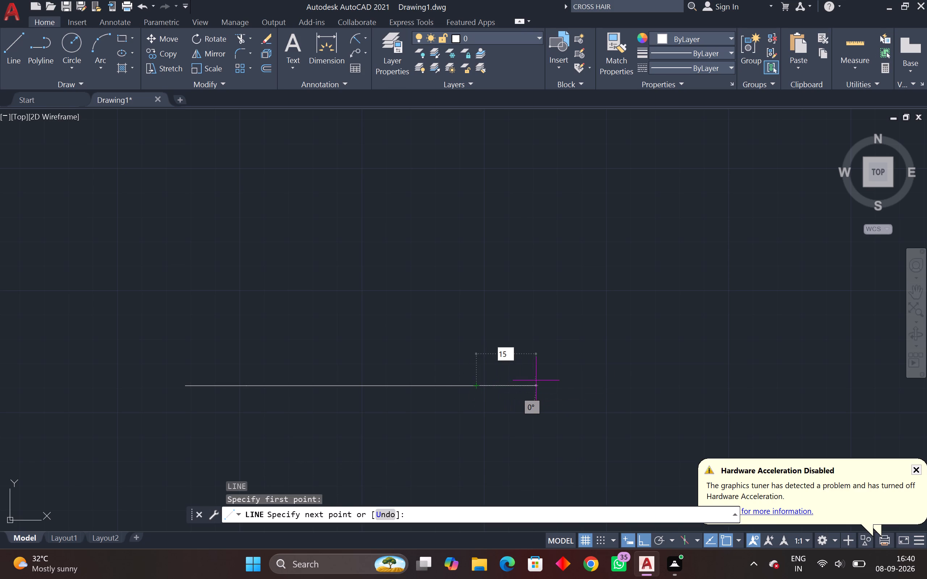
{"action": "key", "text": "Return"}
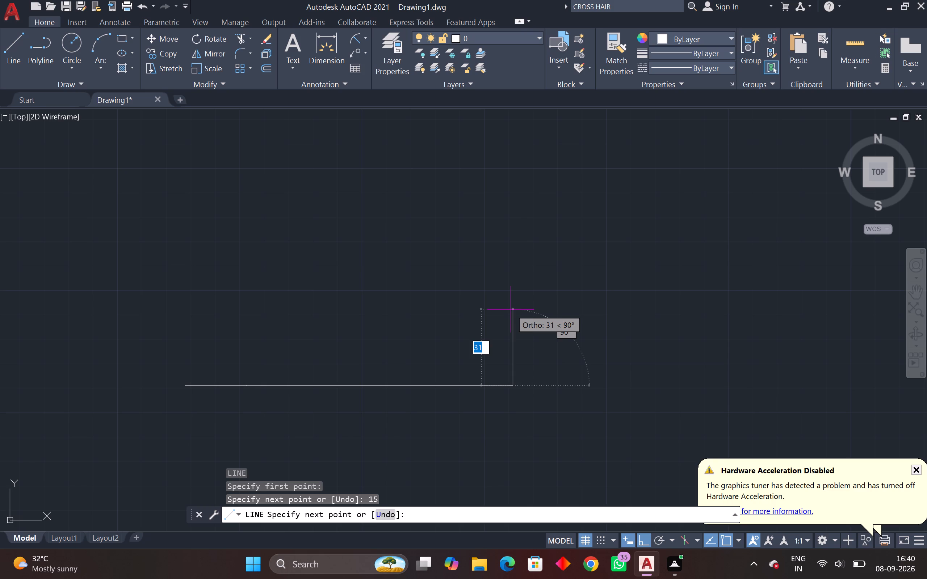
{"action": "type", "text": "10"}
{"action": "key", "text": "Return"}
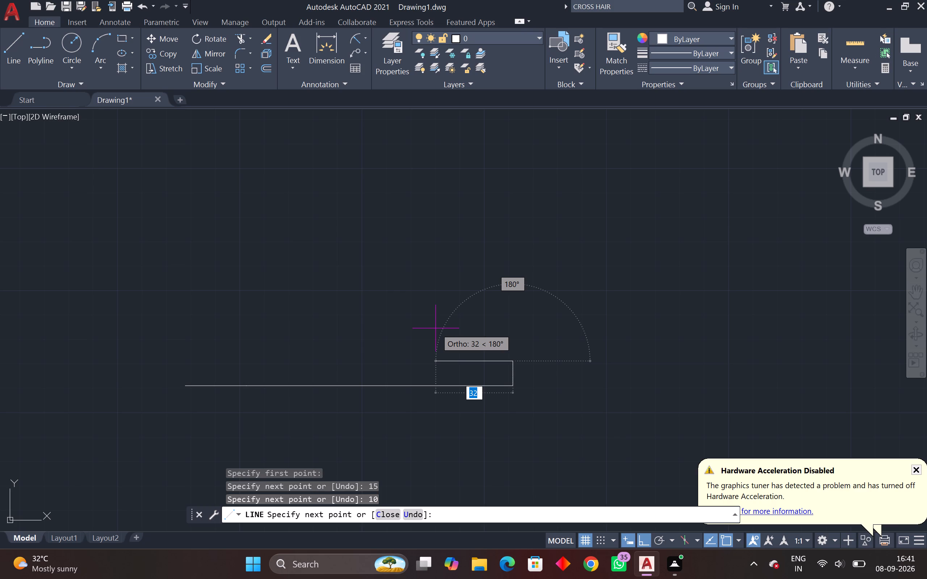
{"action": "key", "text": "5"}
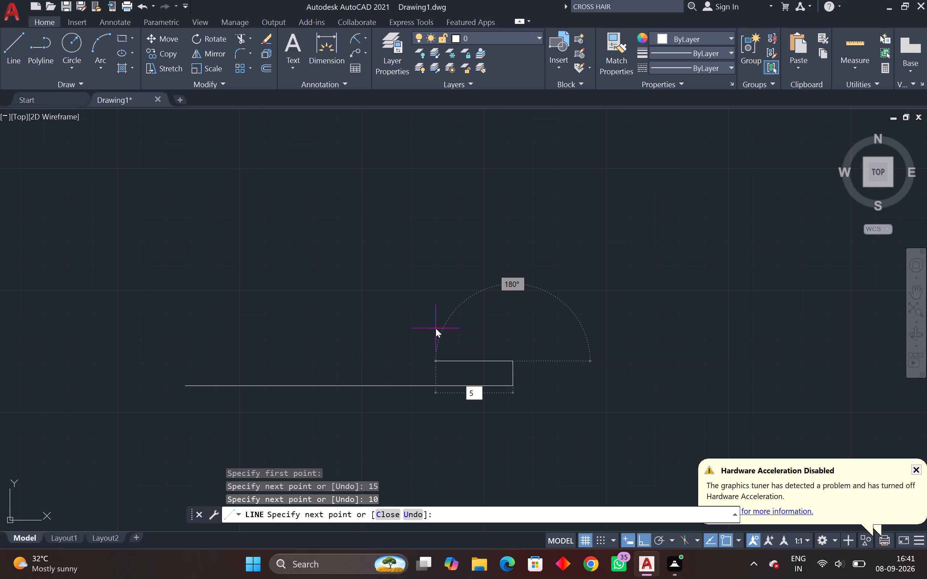
{"action": "key", "text": "Return"}
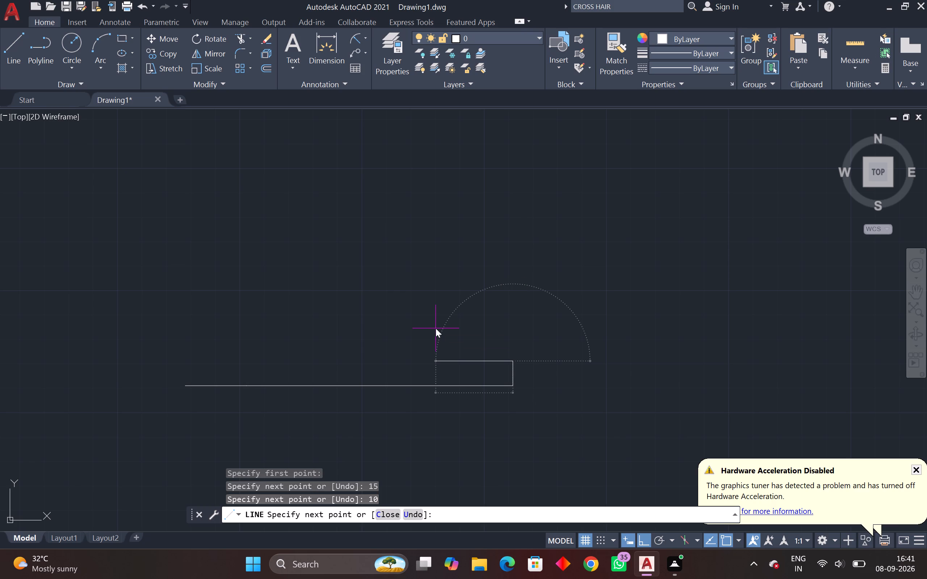
{"action": "key", "text": "5"}
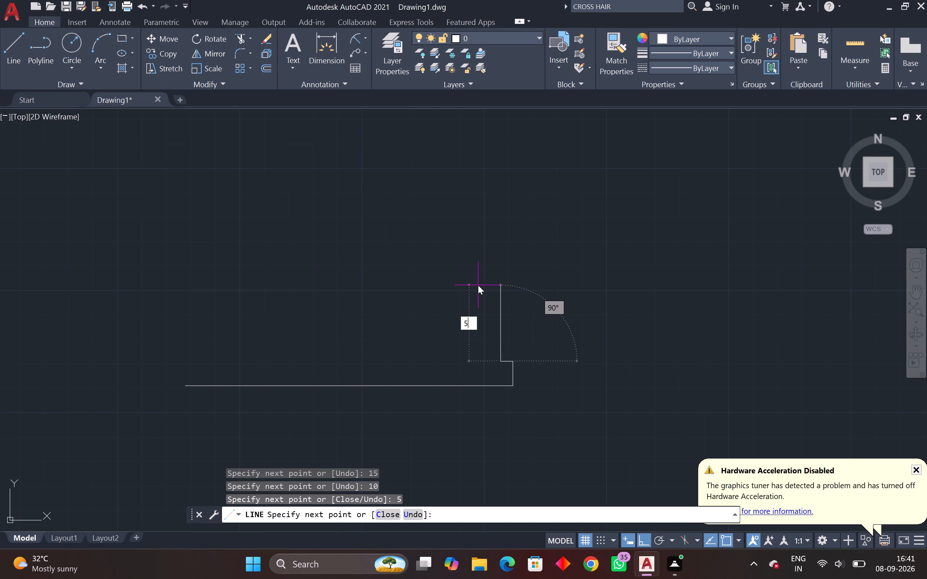
{"action": "key", "text": "Return"}
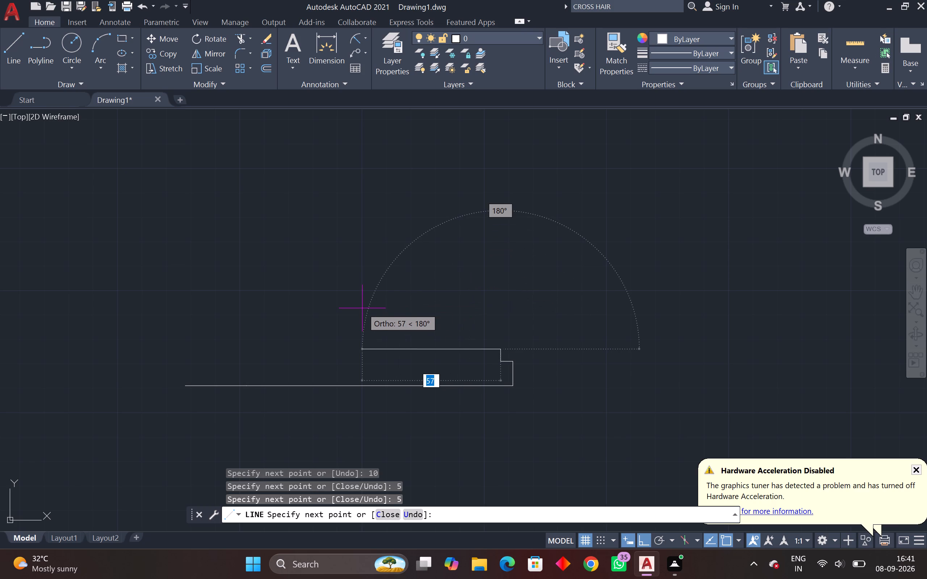
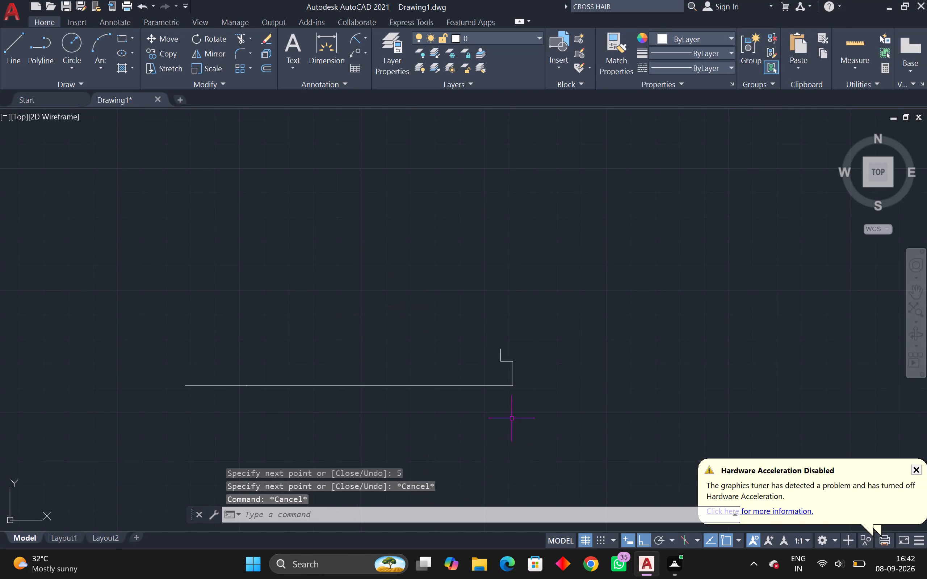
Load the ACAD_ISO08W100 long-dash short-dash linetype and make it the current linetype.
{"action": "left_click", "coordinate": [727, 65]}
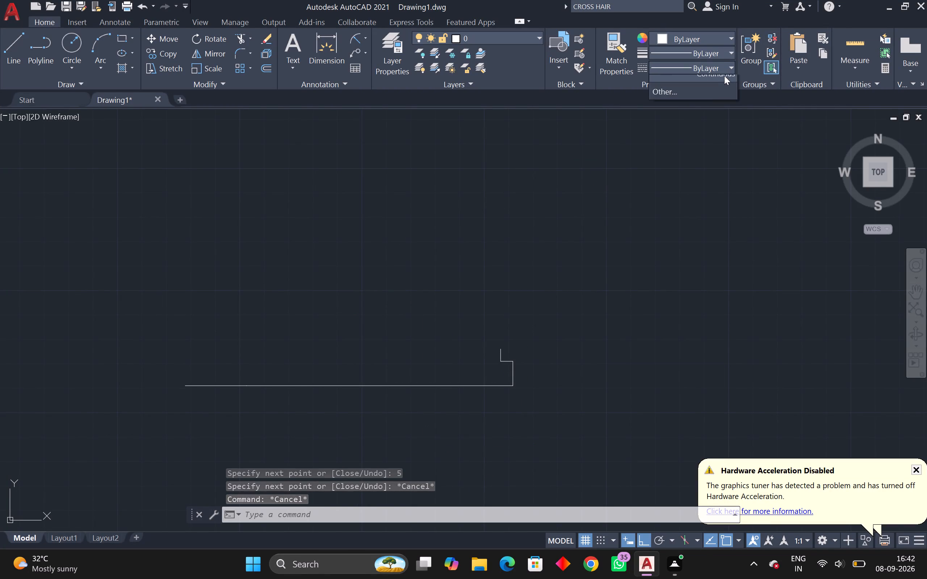
{"action": "left_click", "coordinate": [721, 140]}
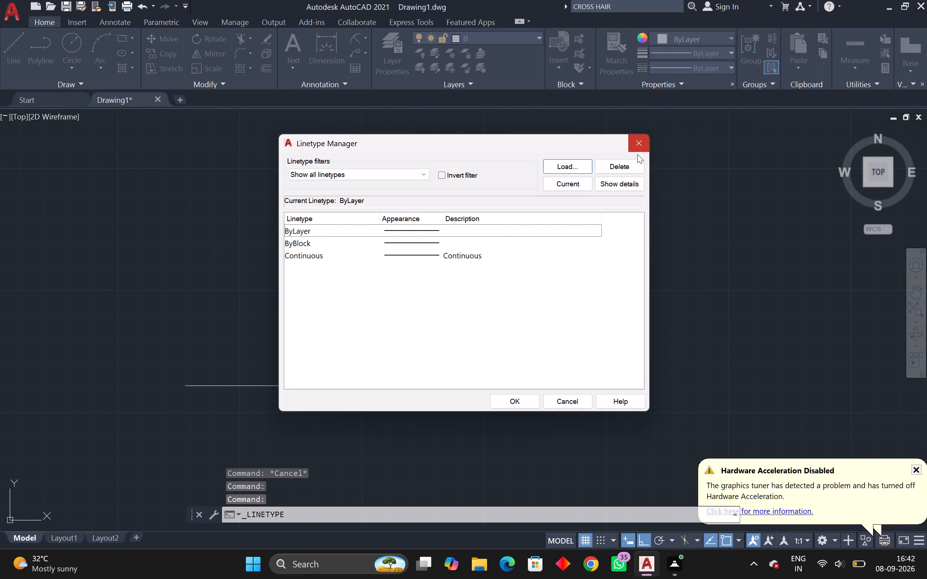
{"action": "left_click", "coordinate": [562, 165]}
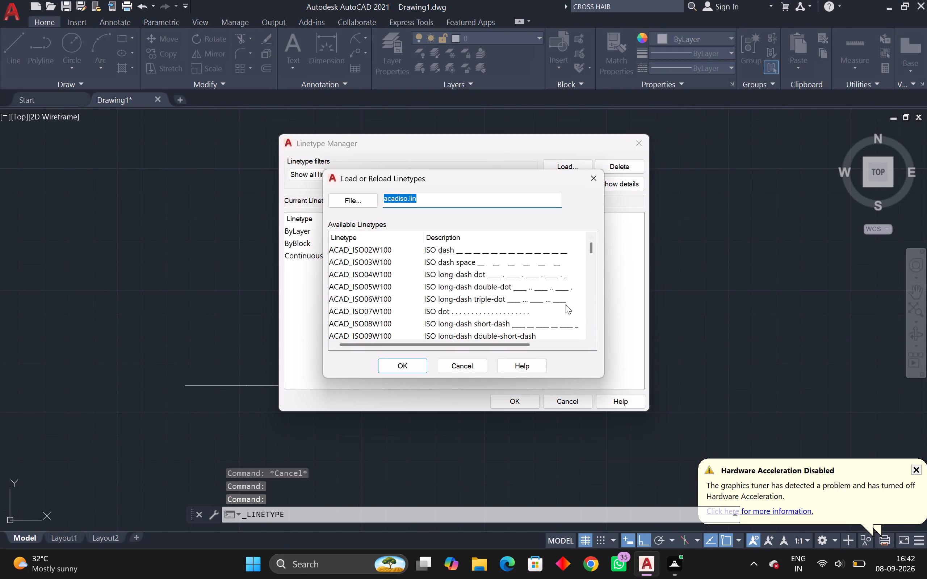
{"action": "left_click", "coordinate": [552, 258]}
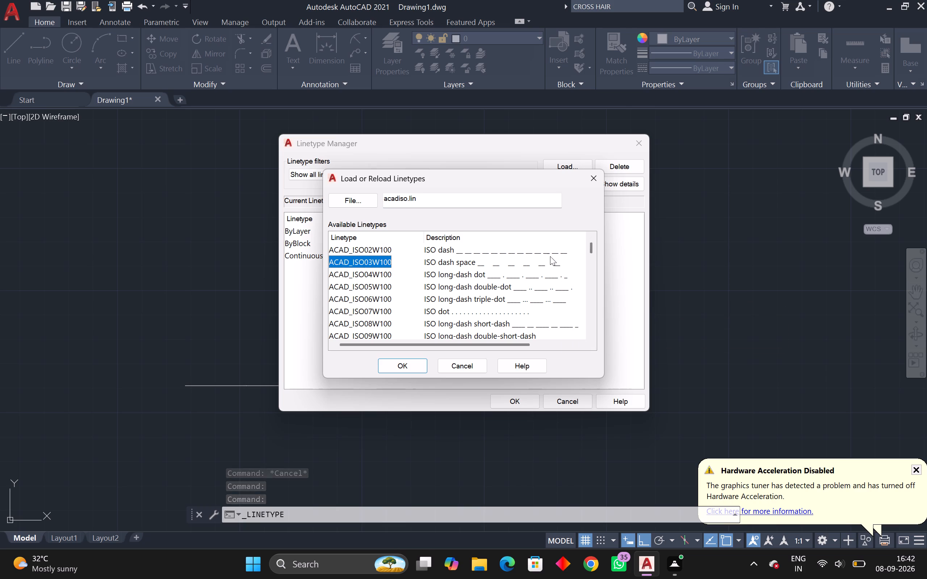
{"action": "scroll", "coordinate": [526, 289], "scroll_direction": "up", "scroll_amount": 2}
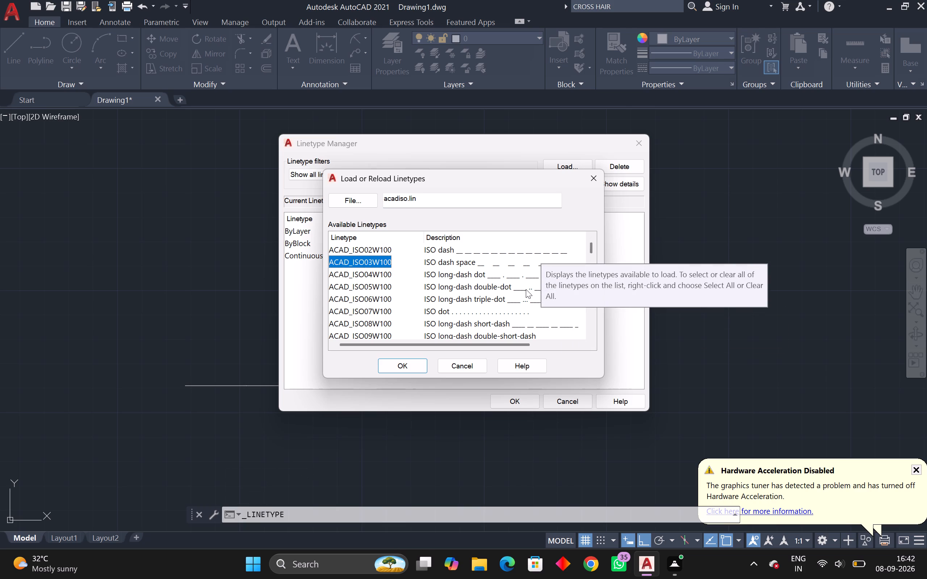
{"action": "scroll", "coordinate": [526, 295], "scroll_direction": "down", "scroll_amount": 1}
{"action": "left_click", "coordinate": [530, 289]}
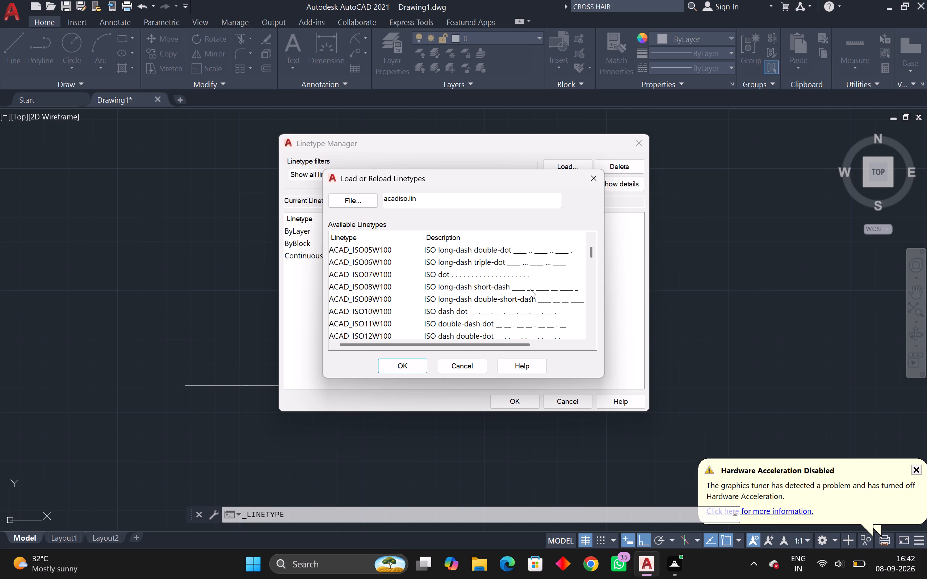
{"action": "left_click", "coordinate": [408, 363]}
{"action": "left_click", "coordinate": [512, 401]}
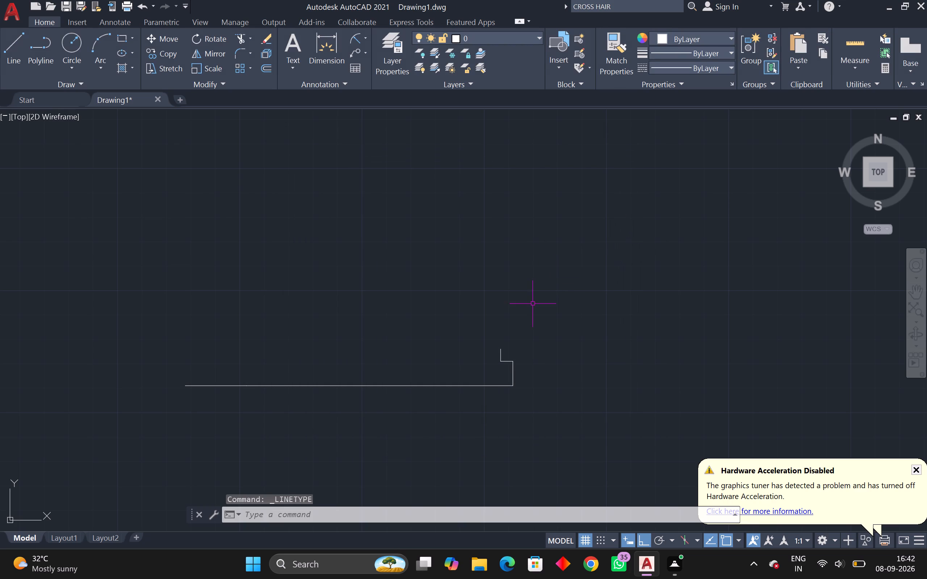
{"action": "left_click", "coordinate": [710, 65]}
{"action": "left_click", "coordinate": [688, 111]}
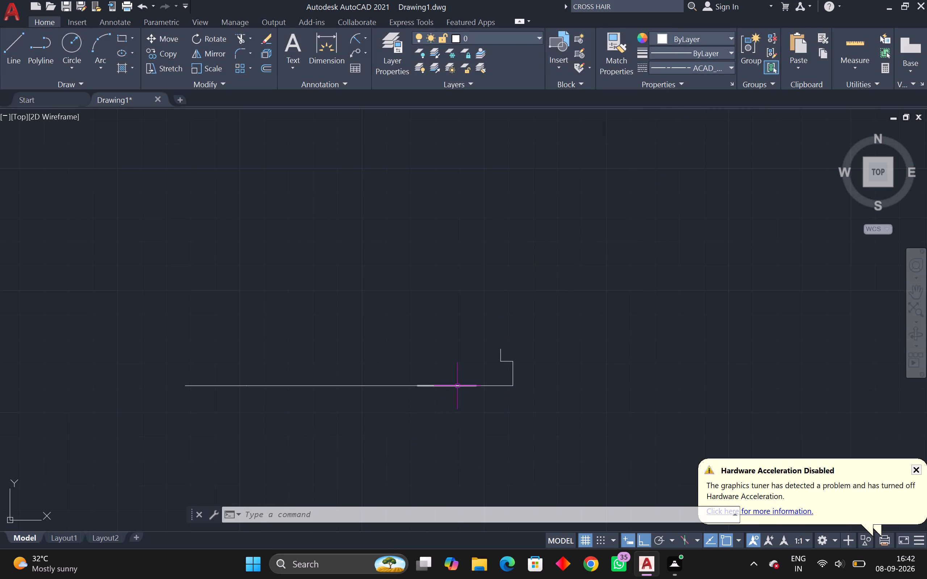
Draw a vertical dashed centre line upward from the midpoint of the base line's 24-unit segment.
{"action": "type", "text": "L"}
{"action": "key", "text": "space"}
{"action": "left_click", "coordinate": [448, 388]}
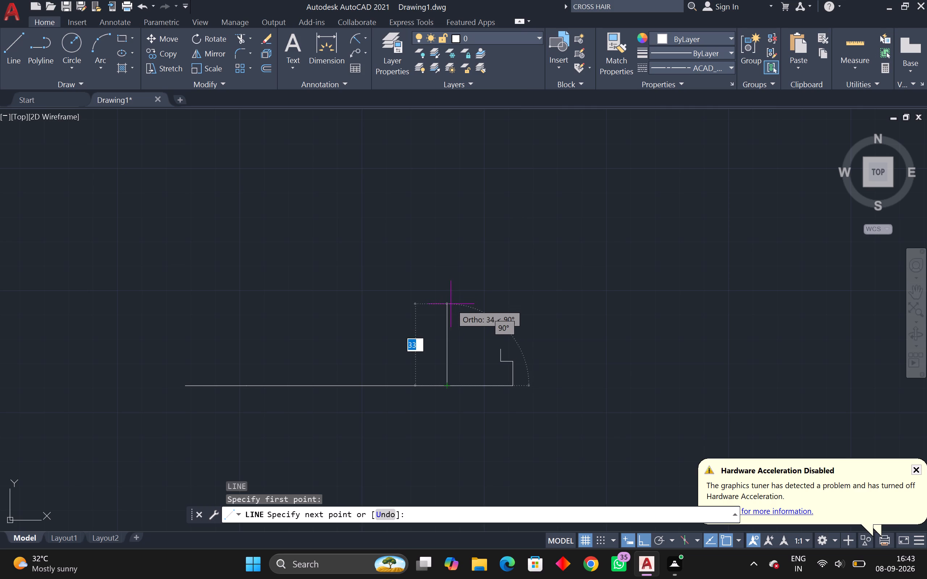
{"action": "left_click", "coordinate": [453, 297]}
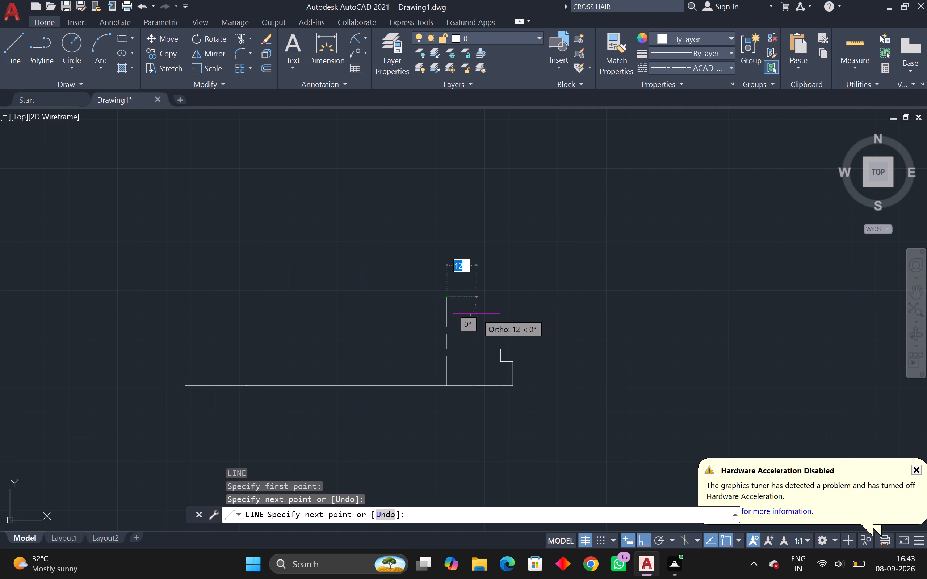
{"action": "key", "text": "Escape"}
{"action": "key", "text": "Escape"}
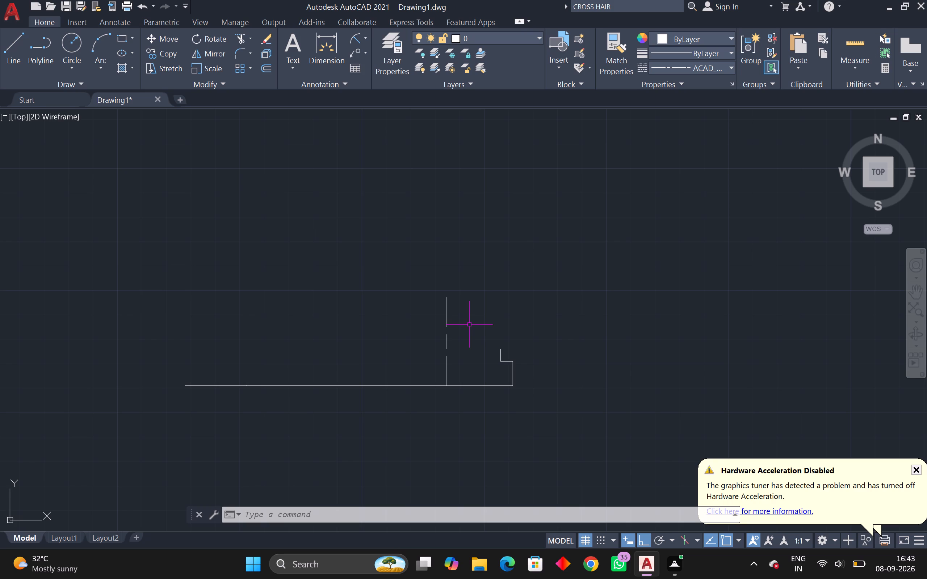
Offset the vertical dashed centre line by 12 units to both its right and left sides.
{"action": "left_click", "coordinate": [454, 356]}
{"action": "left_click", "coordinate": [423, 369]}
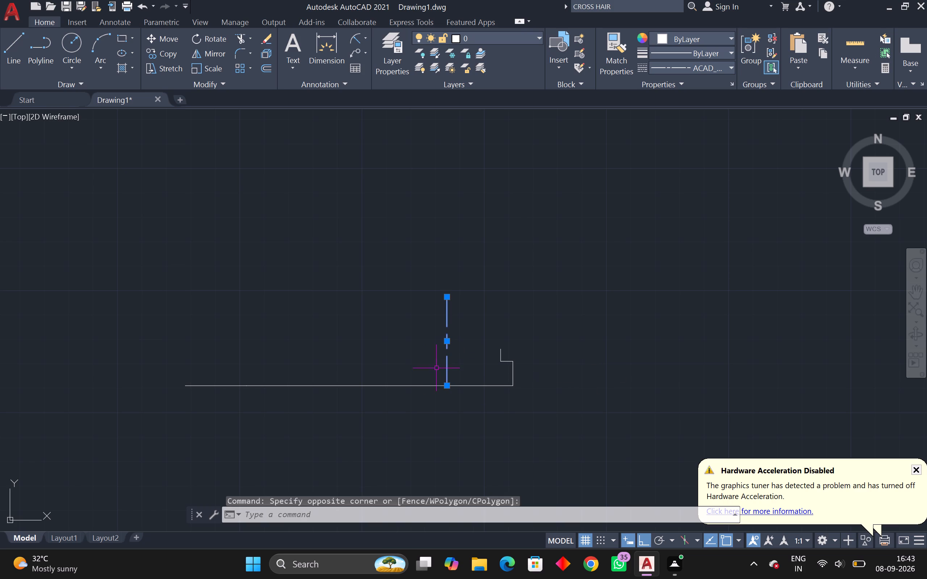
{"action": "left_click", "coordinate": [270, 72]}
{"action": "type", "text": "12"}
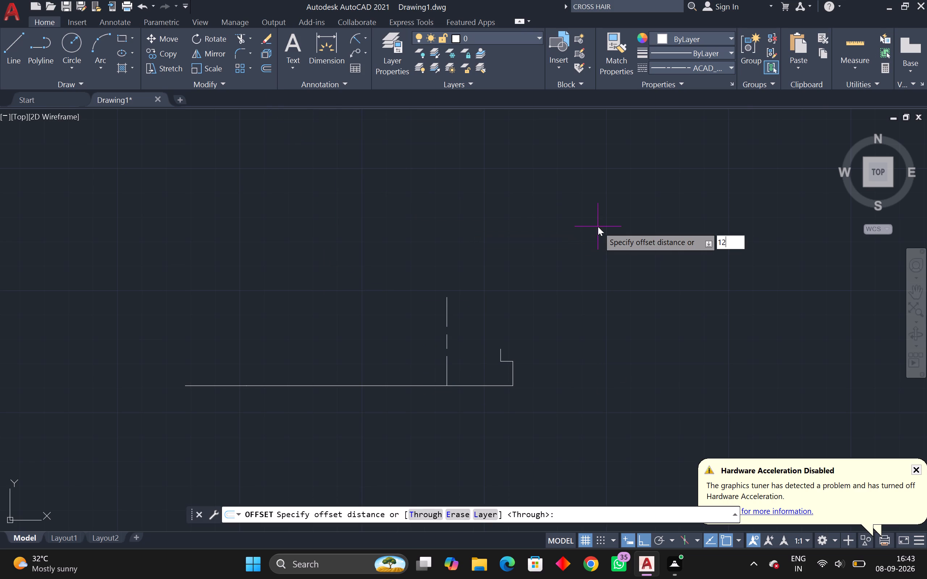
{"action": "key", "text": "Return"}
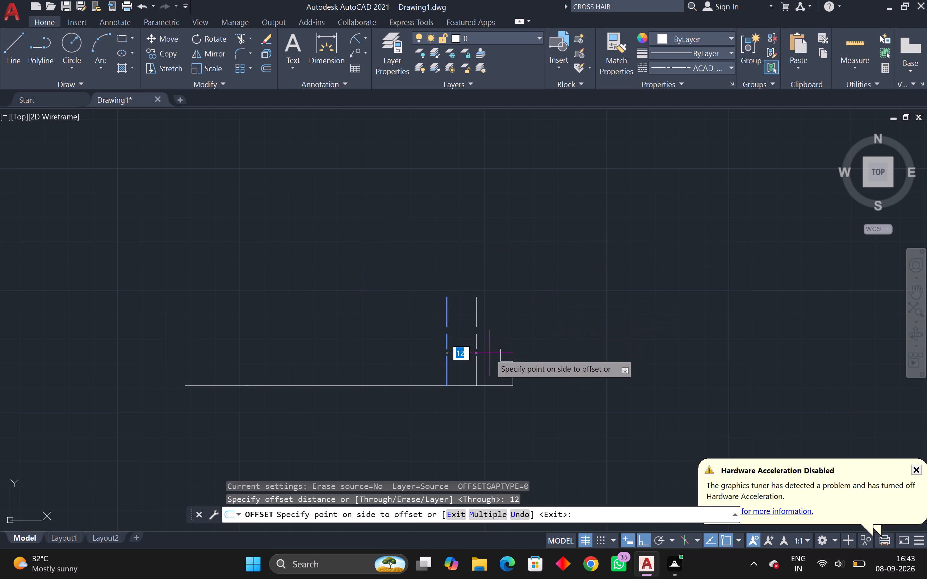
{"action": "left_click", "coordinate": [488, 353]}
{"action": "left_click", "coordinate": [445, 366]}
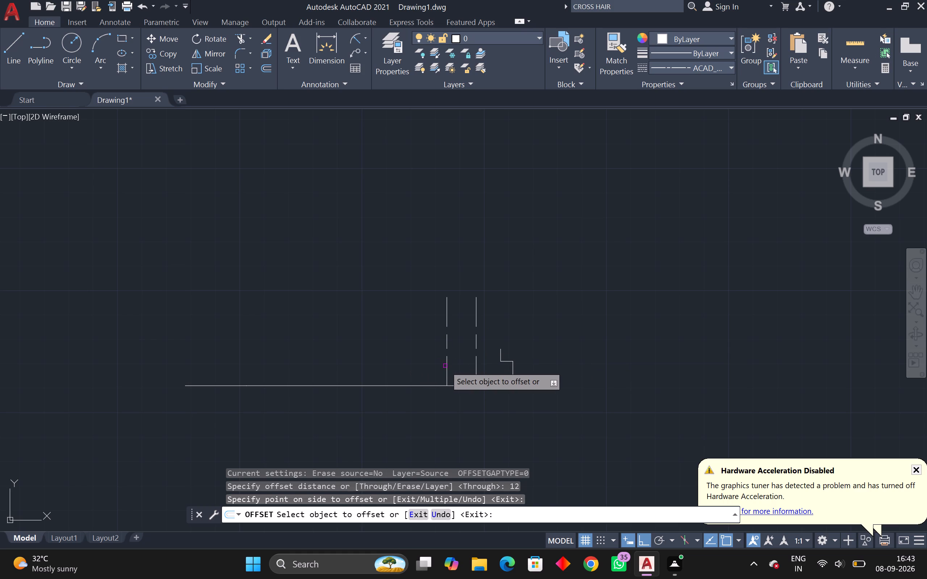
{"action": "left_click", "coordinate": [421, 367]}
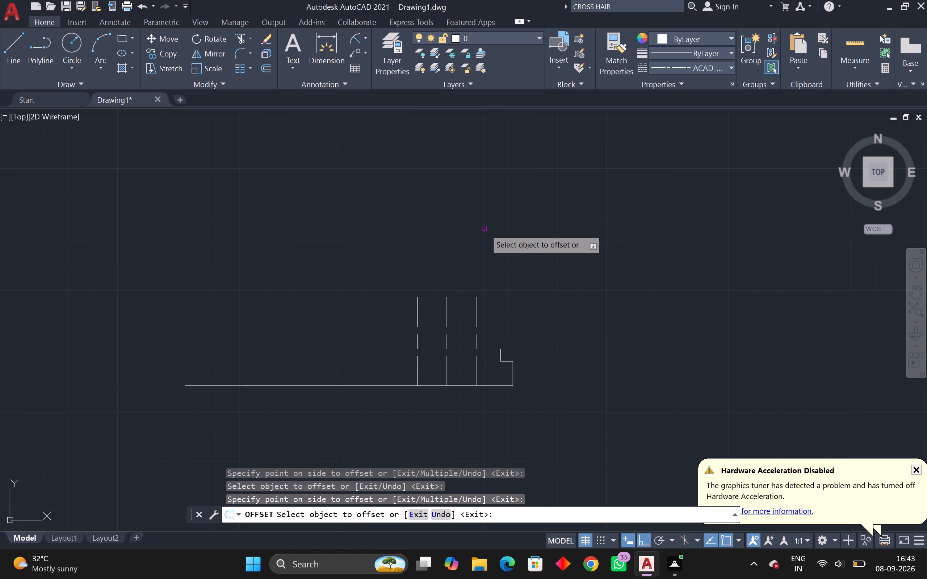
{"action": "key", "text": "Escape"}
{"action": "key", "text": "Escape"}
Draw a horizontal line from the open top end of the stepped outline left to the right-hand offset line.
{"action": "type", "text": "L"}
{"action": "key", "text": "space"}
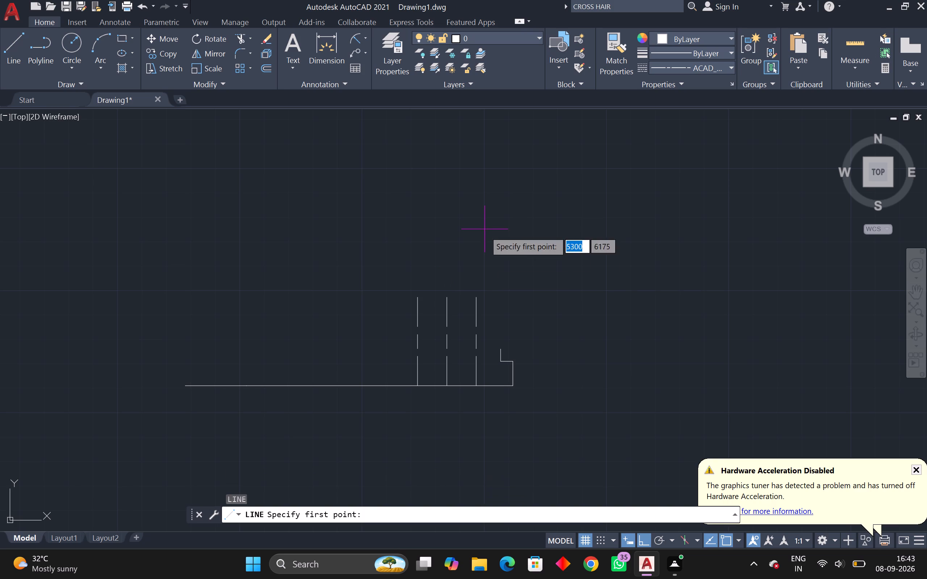
{"action": "left_click", "coordinate": [502, 349]}
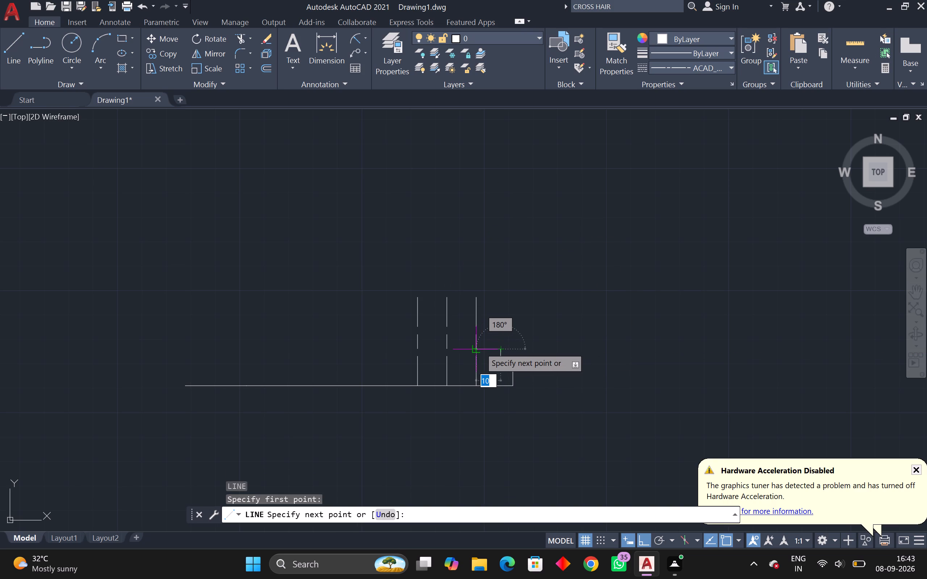
{"action": "left_click", "coordinate": [479, 347]}
{"action": "key", "text": "space"}
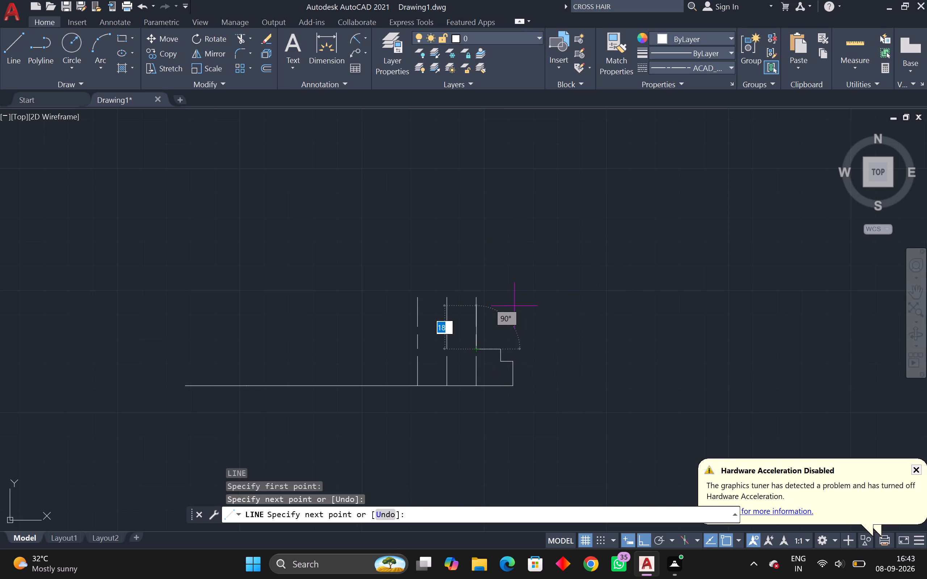
Draw a second line over the short horizontal segment between the stepped outline's top corner and the right-hand offset line.
{"action": "key", "text": "space"}
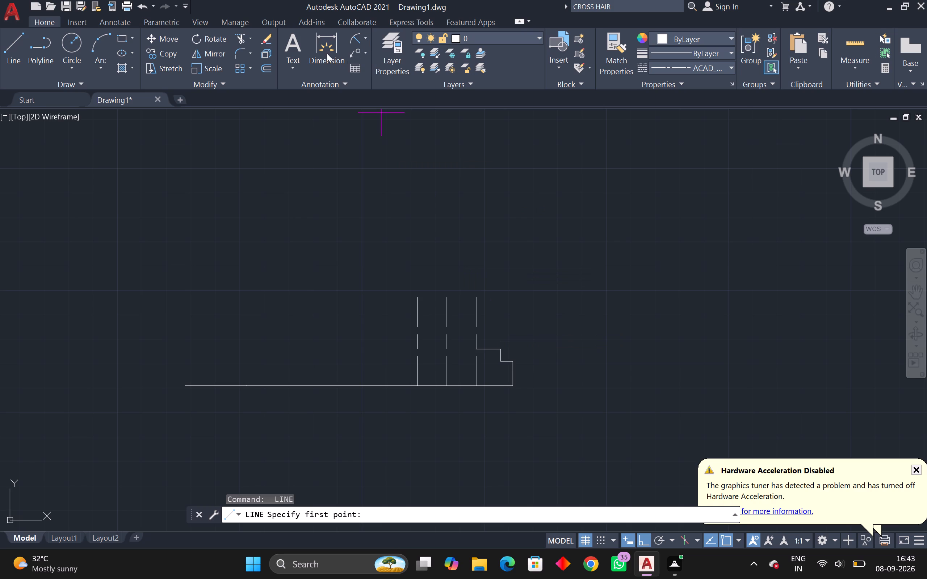
{"action": "left_click_drag", "start_coordinate": [326, 50], "coordinate": [334, 77]}
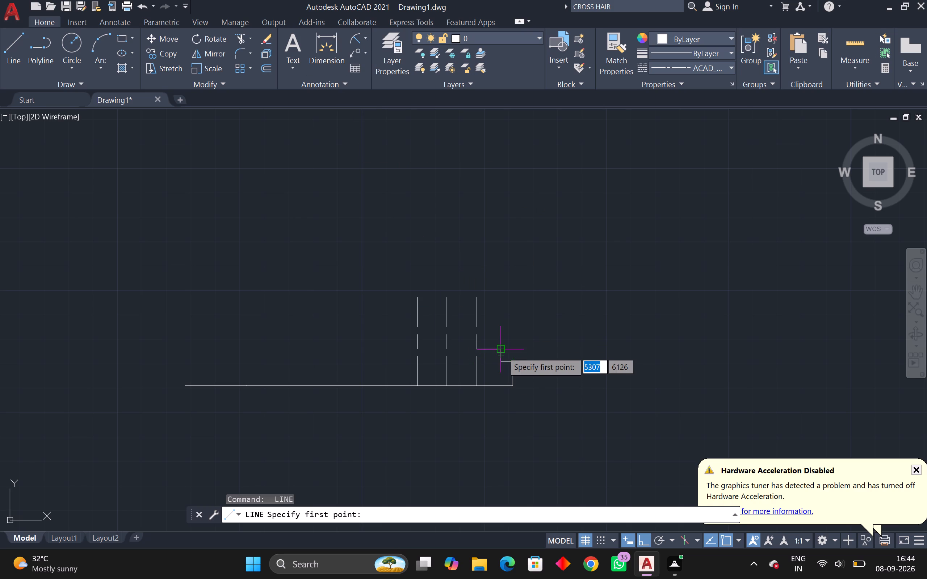
{"action": "left_click", "coordinate": [502, 351]}
{"action": "left_click", "coordinate": [479, 350]}
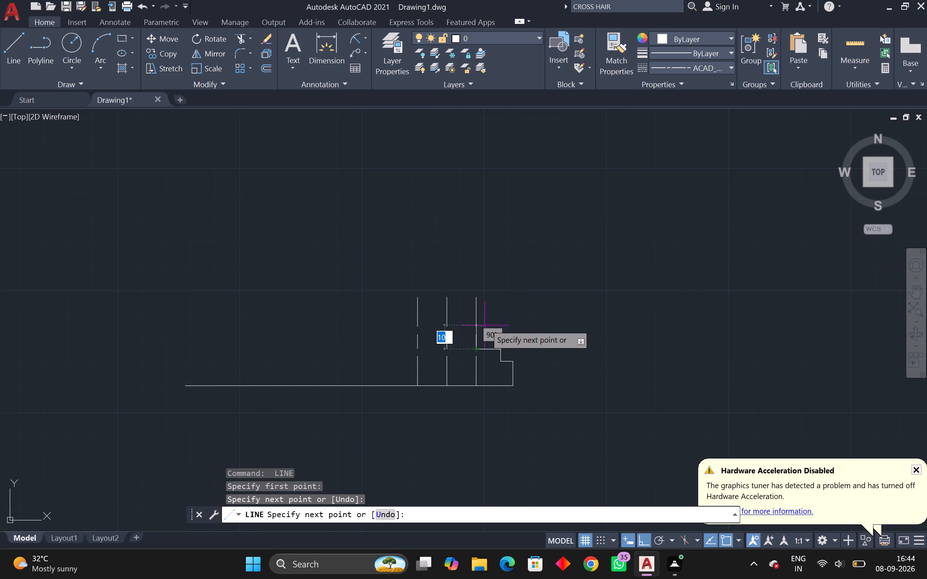
{"action": "key", "text": "space"}
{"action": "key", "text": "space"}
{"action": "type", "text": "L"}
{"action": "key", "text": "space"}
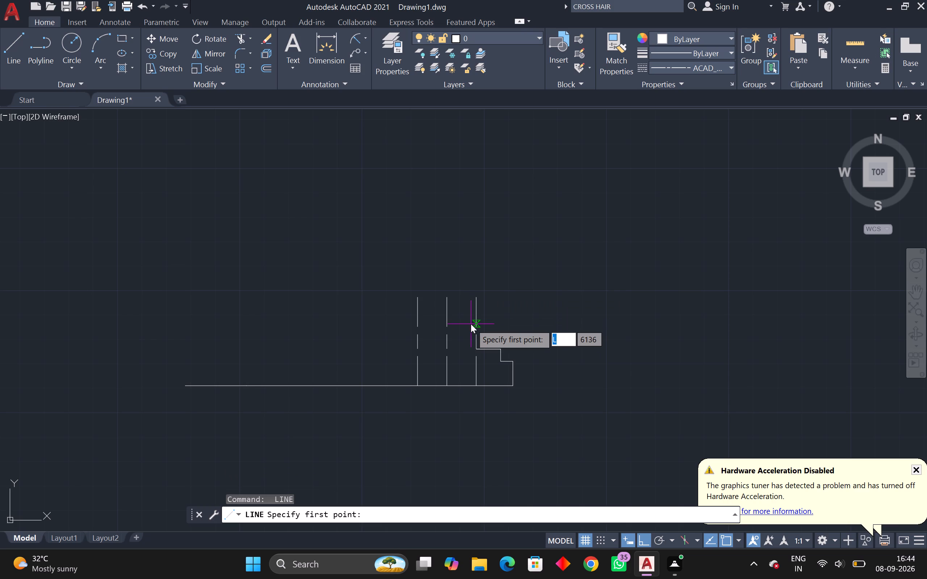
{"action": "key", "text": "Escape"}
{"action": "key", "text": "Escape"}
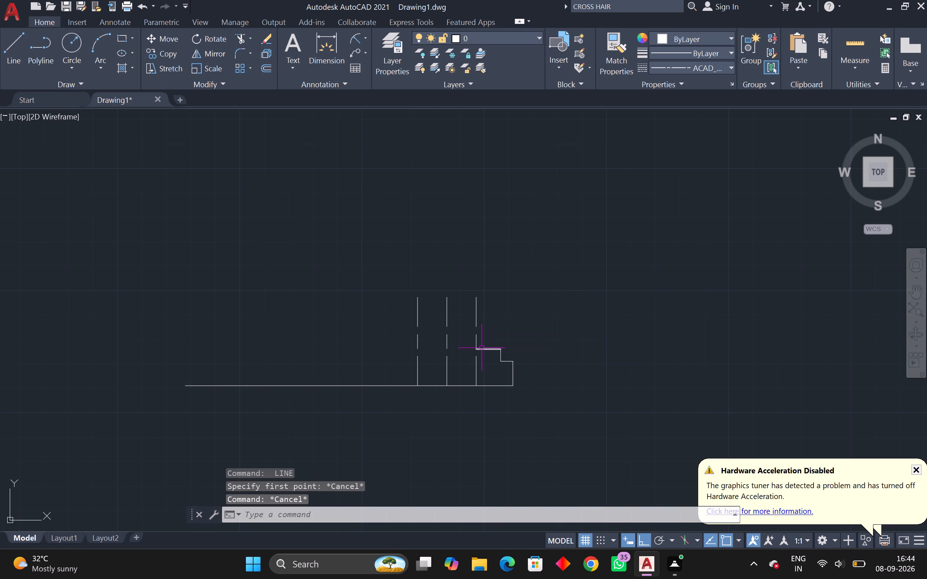
From the left-hand offset line at the step's top height, draw connected line segments 10 units left and 5 units down.
{"action": "type", "text": "L"}
{"action": "key", "text": "space"}
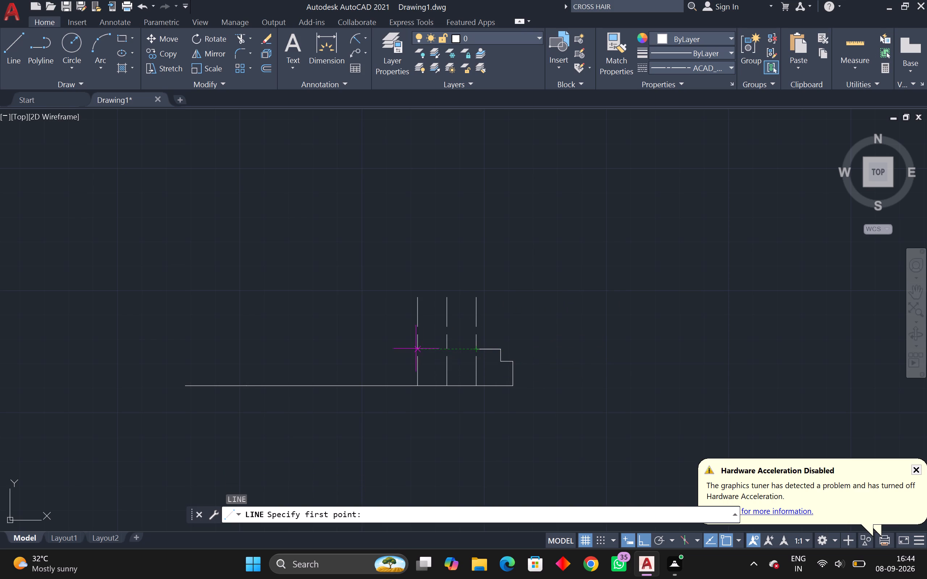
{"action": "left_click", "coordinate": [416, 348]}
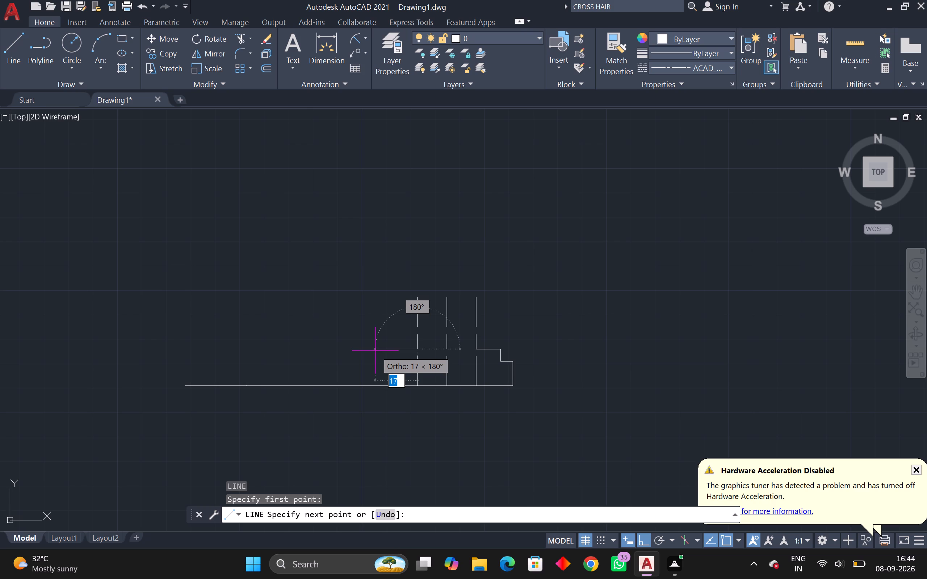
{"action": "type", "text": "10"}
{"action": "key", "text": "Return"}
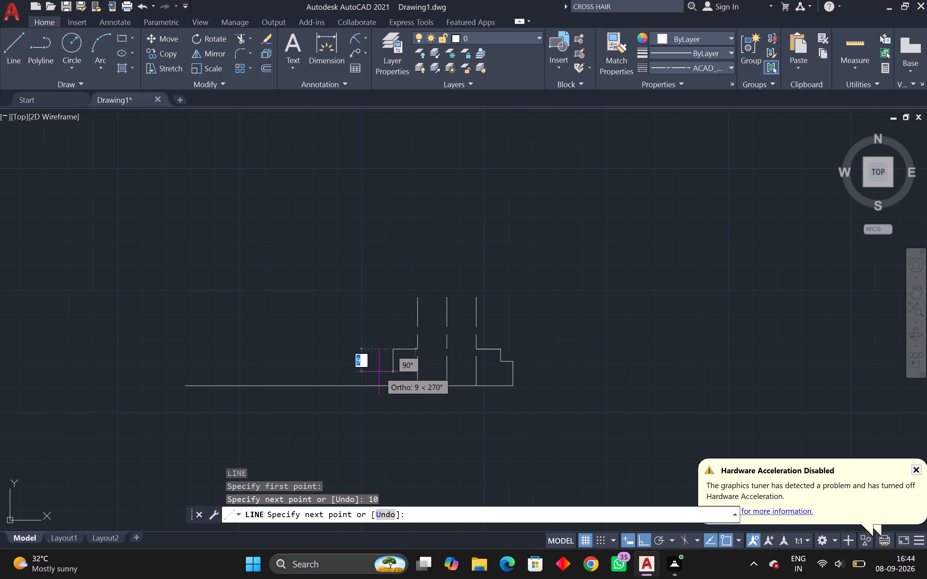
{"action": "key", "text": "5"}
{"action": "key", "text": "Return"}
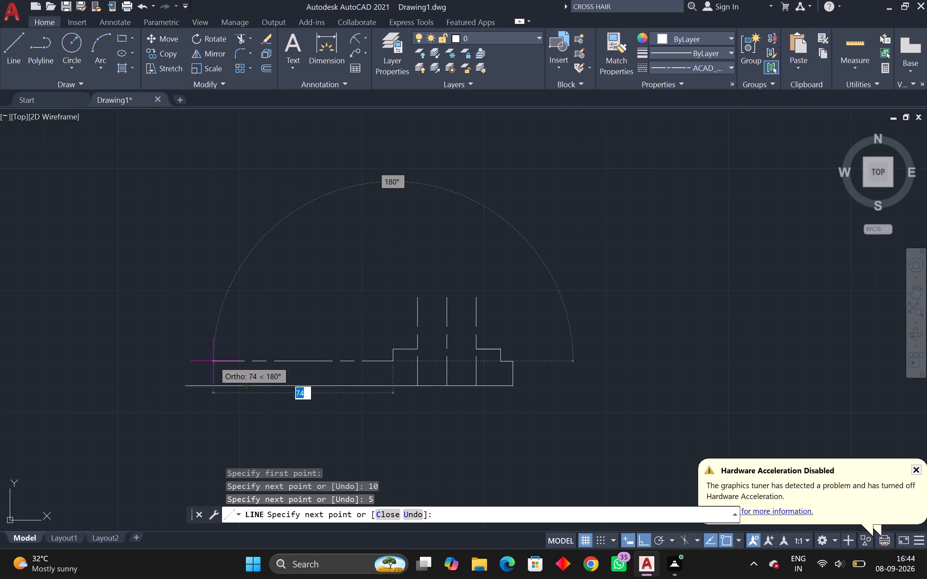
Set the current linetype to ByLayer and continue the outline horizontally left, past the base line's left end.
{"action": "left_click", "coordinate": [679, 61]}
{"action": "left_click", "coordinate": [679, 62]}
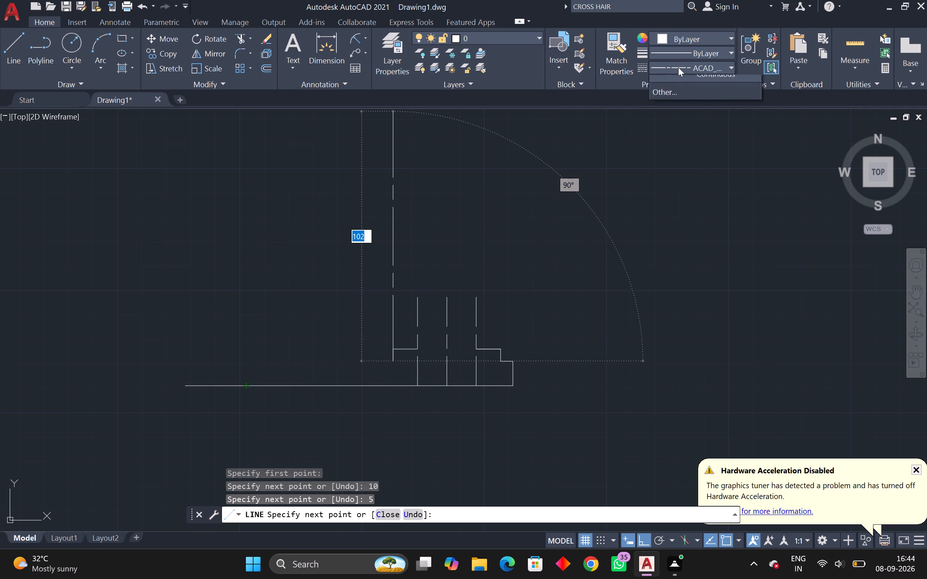
{"action": "left_click", "coordinate": [678, 78]}
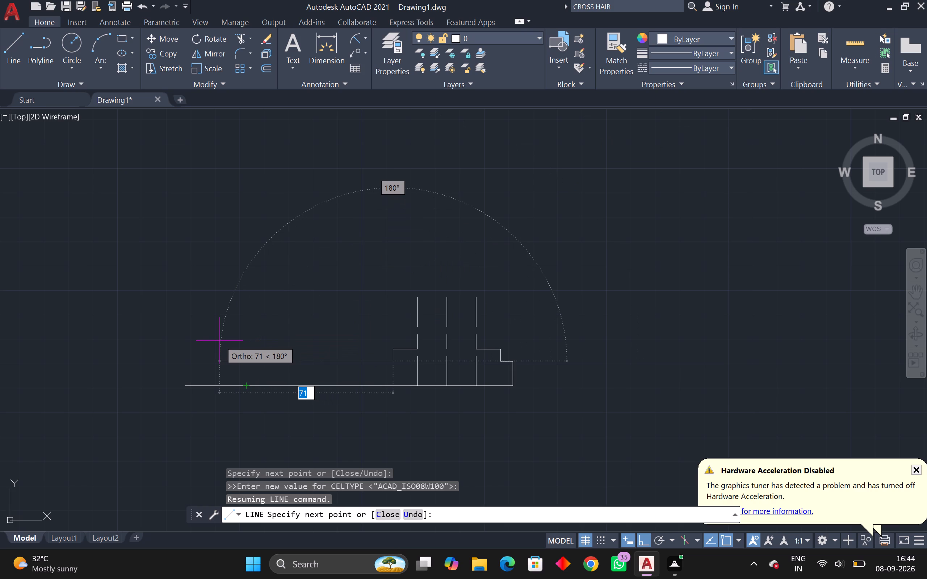
{"action": "left_click", "coordinate": [156, 348]}
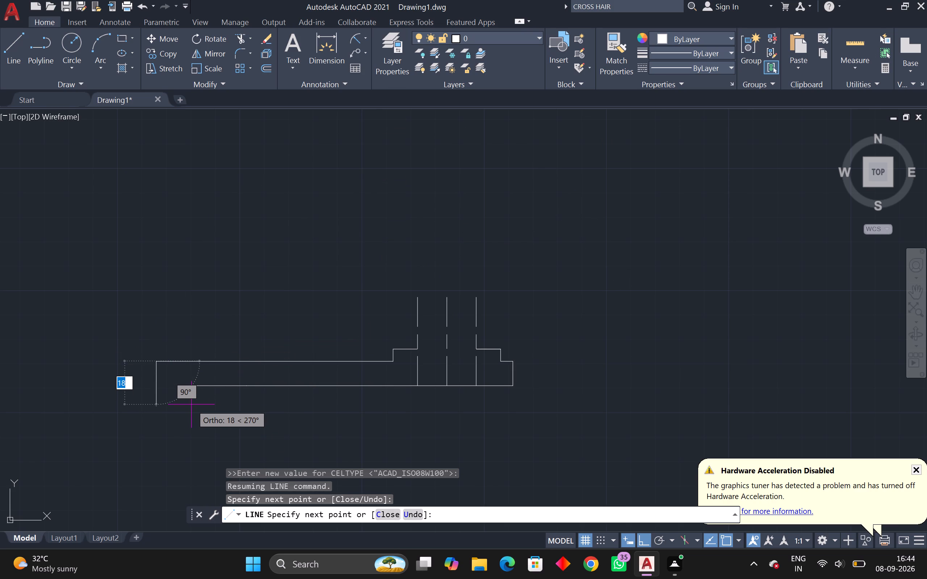
{"action": "key", "text": "Escape"}
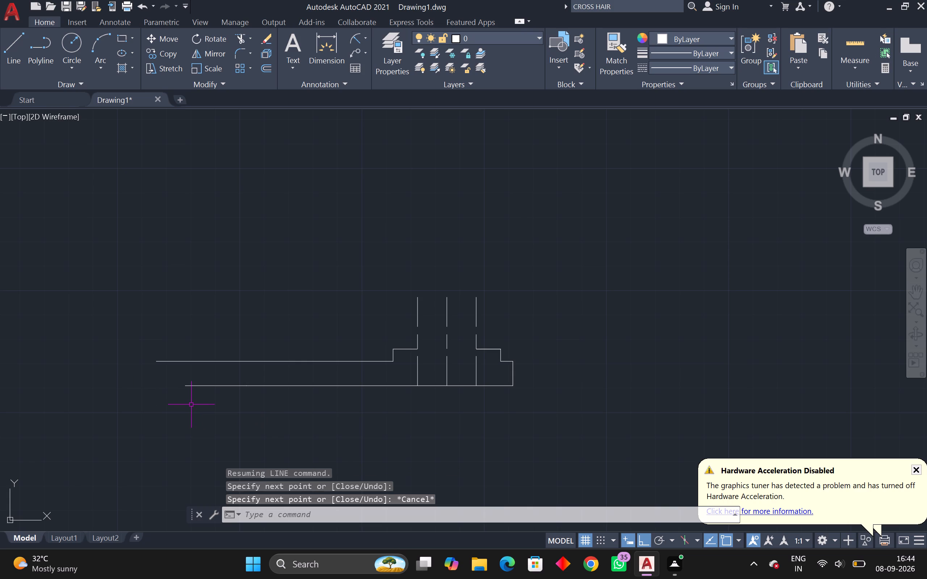
Draw a vertical line about 25 units up from the base line's left end, crossing the plate's upper line.
{"action": "type", "text": "LM"}
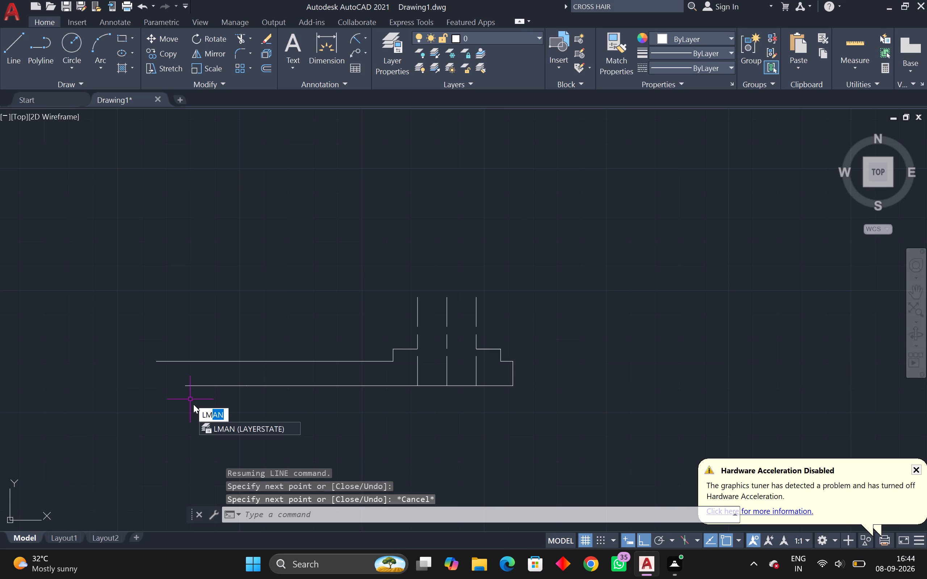
{"action": "key", "text": "BackSpace"}
{"action": "key", "text": "BackSpace"}
{"action": "key", "text": "space"}
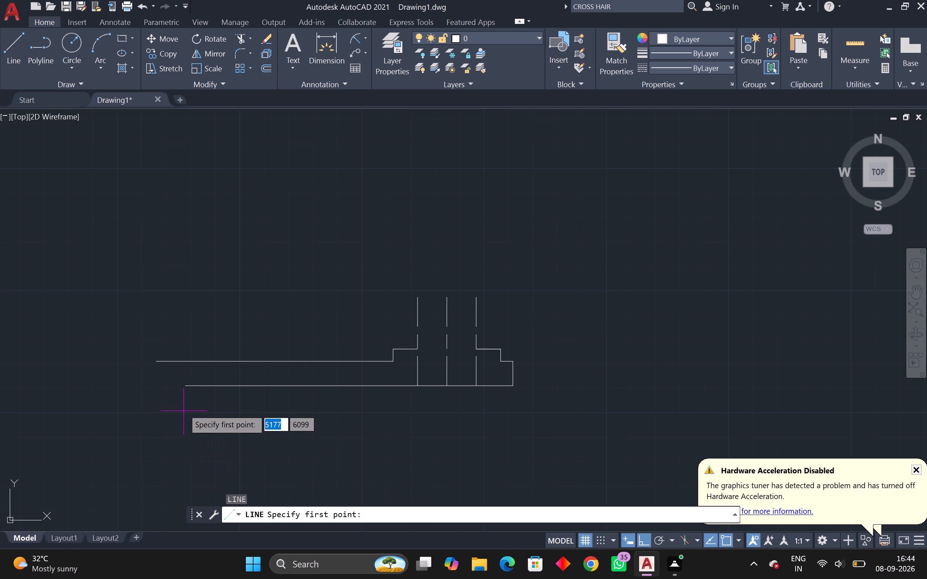
{"action": "left_click", "coordinate": [185, 388]}
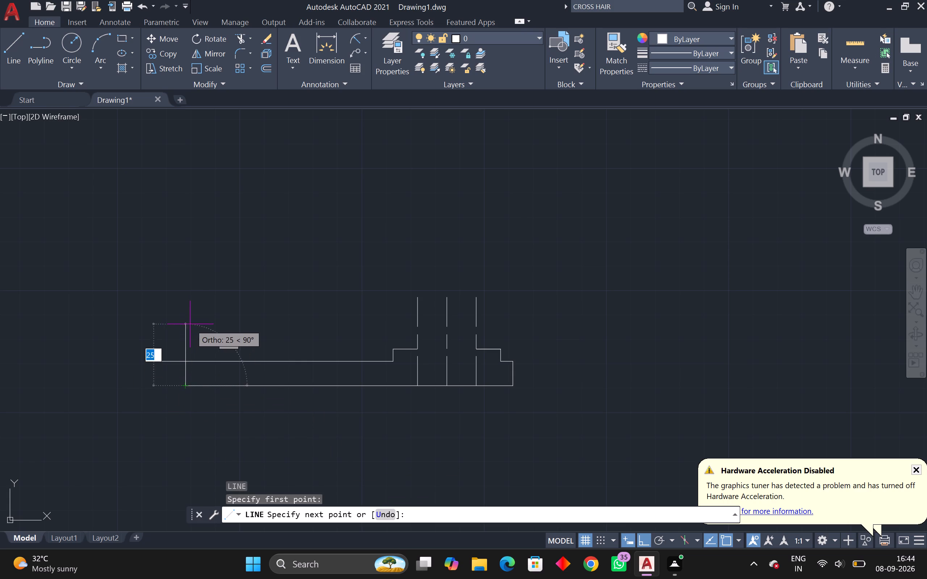
{"action": "left_click", "coordinate": [190, 324]}
{"action": "key", "text": "Escape"}
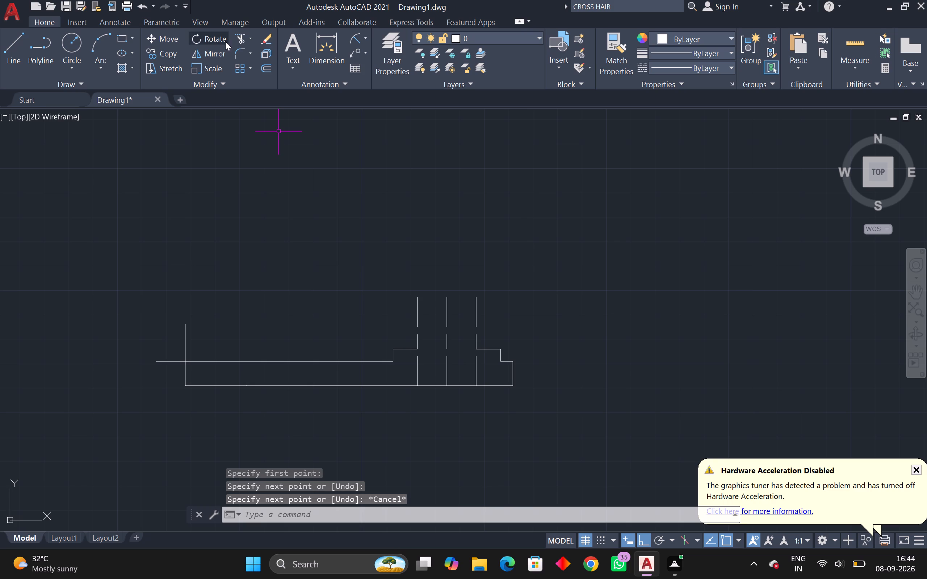
Trim the overhanging ends of the vertical line and the upper line at the plate's upper-left corner.
{"action": "left_click", "coordinate": [246, 37]}
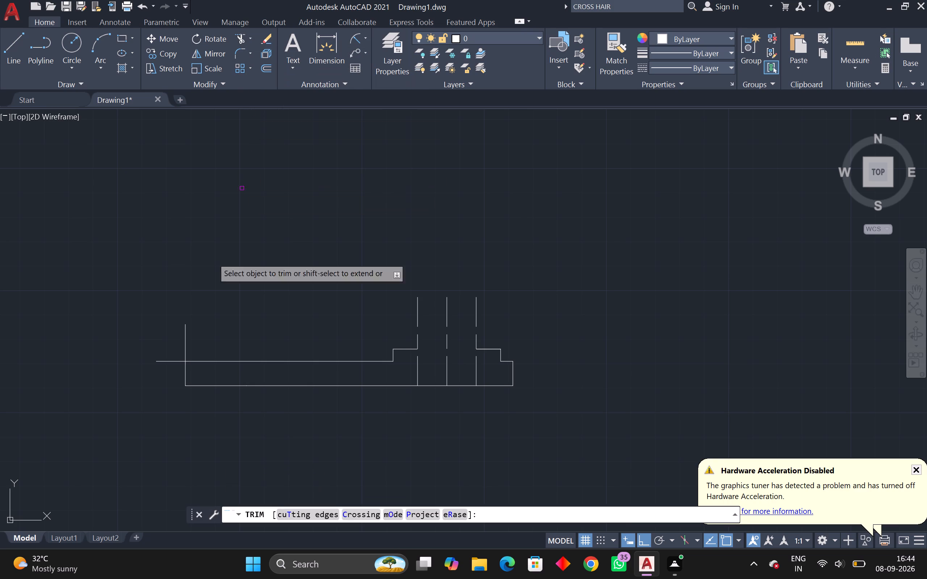
{"action": "left_click_drag", "start_coordinate": [207, 322], "coordinate": [166, 381]}
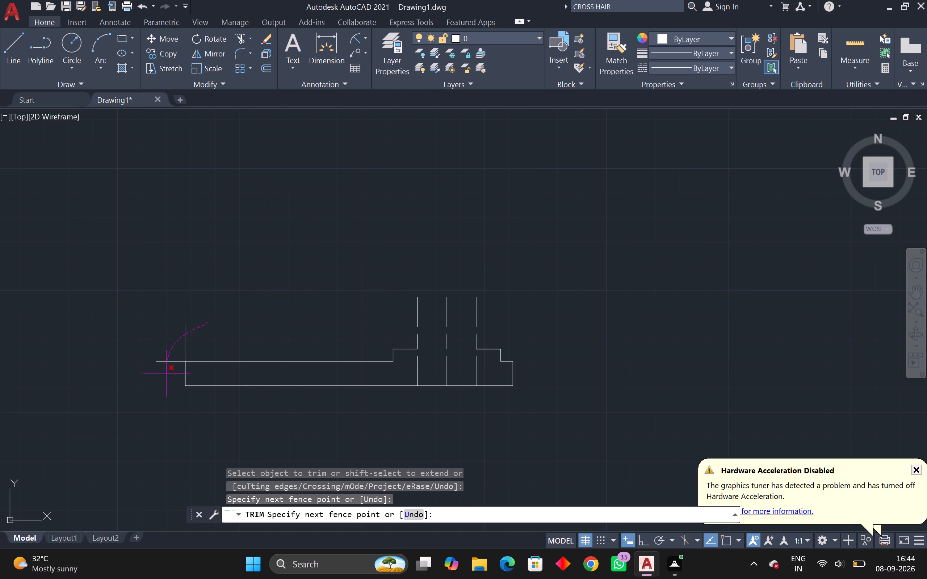
{"action": "left_click_drag", "start_coordinate": [166, 381], "coordinate": [166, 382]}
{"action": "key", "text": "Escape"}
{"action": "key", "text": "Escape"}
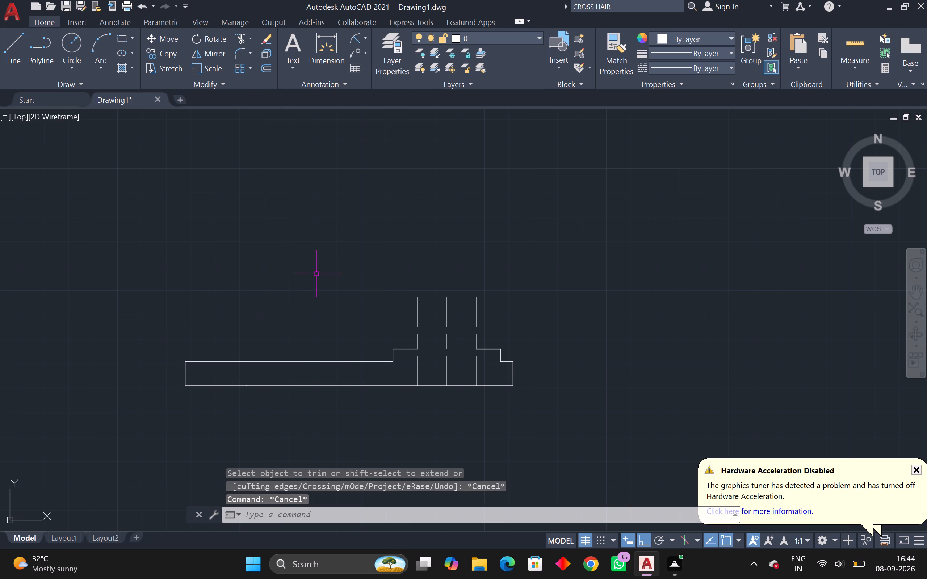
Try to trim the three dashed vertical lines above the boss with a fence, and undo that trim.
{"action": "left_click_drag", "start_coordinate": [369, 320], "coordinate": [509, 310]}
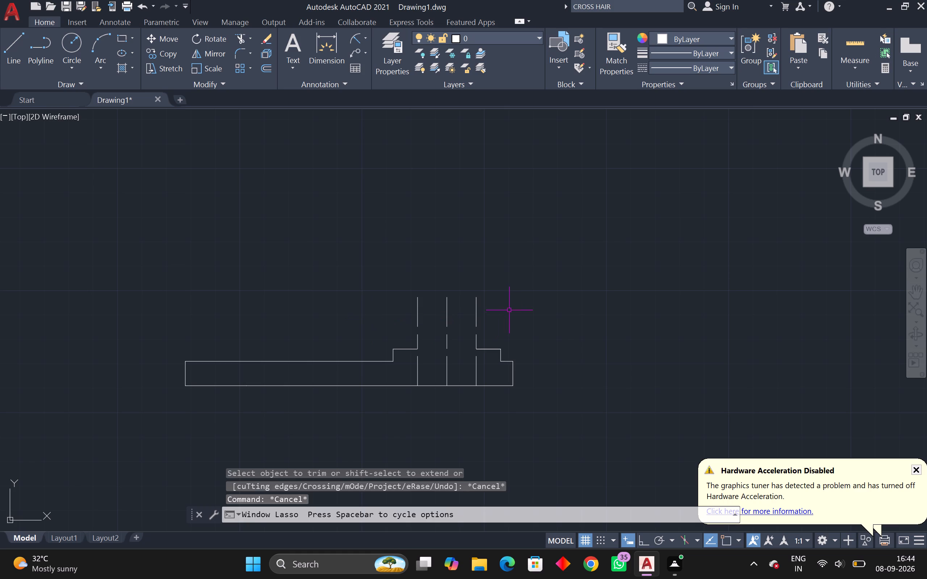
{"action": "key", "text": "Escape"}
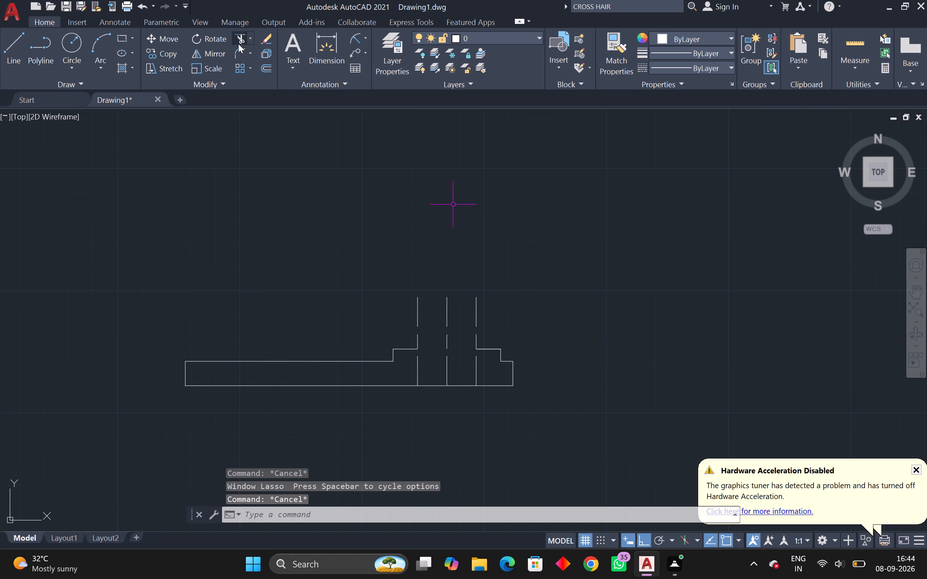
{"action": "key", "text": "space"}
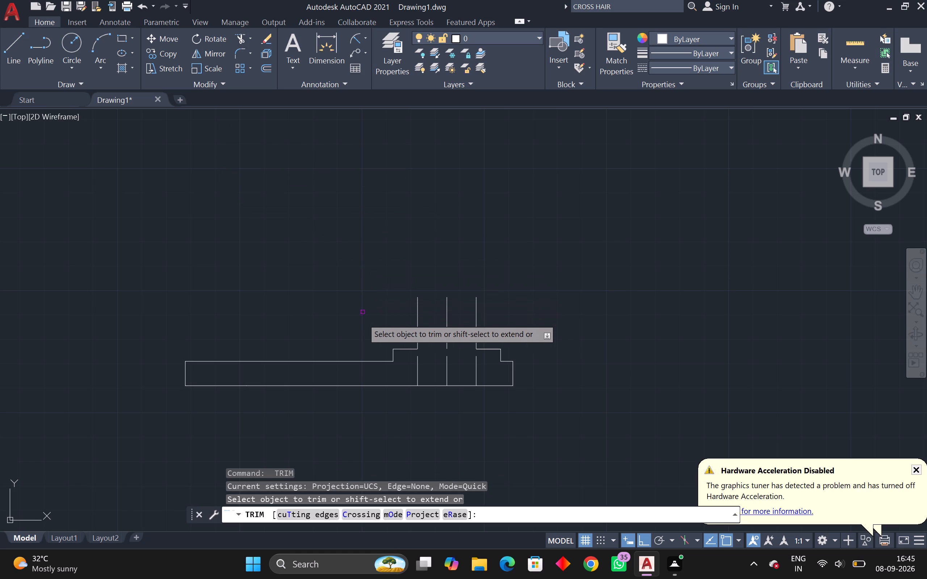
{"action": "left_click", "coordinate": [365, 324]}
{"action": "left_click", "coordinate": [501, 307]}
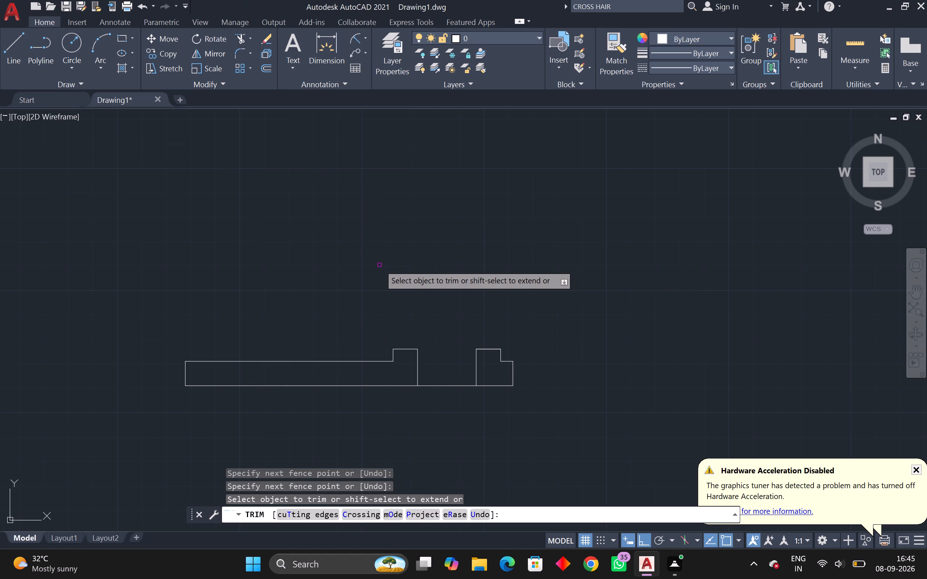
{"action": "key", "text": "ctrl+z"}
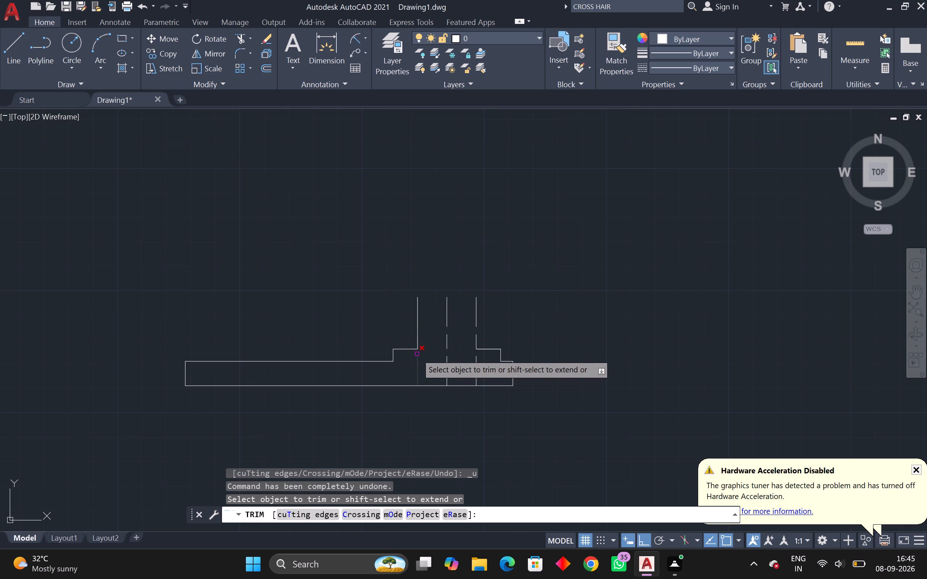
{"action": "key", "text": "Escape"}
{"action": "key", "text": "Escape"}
Draw a horizontal line closing the boss top between the left-hand and right-hand dashed offset lines.
{"action": "type", "text": "L"}
{"action": "key", "text": "space"}
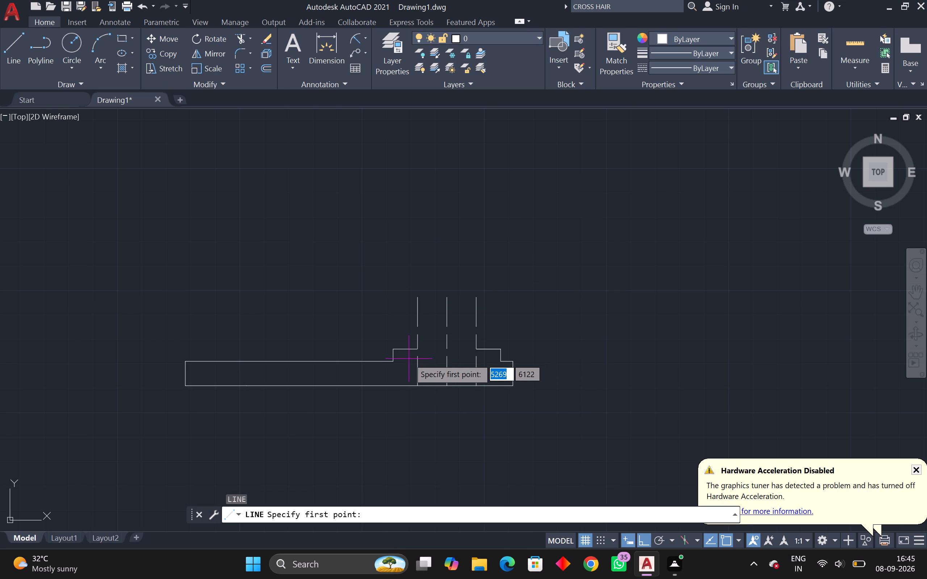
{"action": "left_click", "coordinate": [415, 349]}
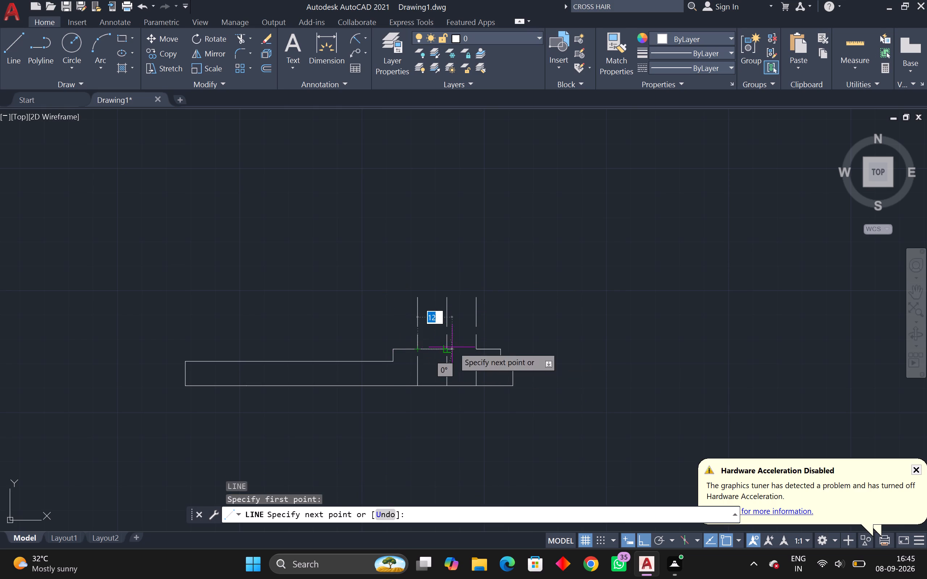
{"action": "left_click", "coordinate": [481, 350]}
{"action": "key", "text": "Escape"}
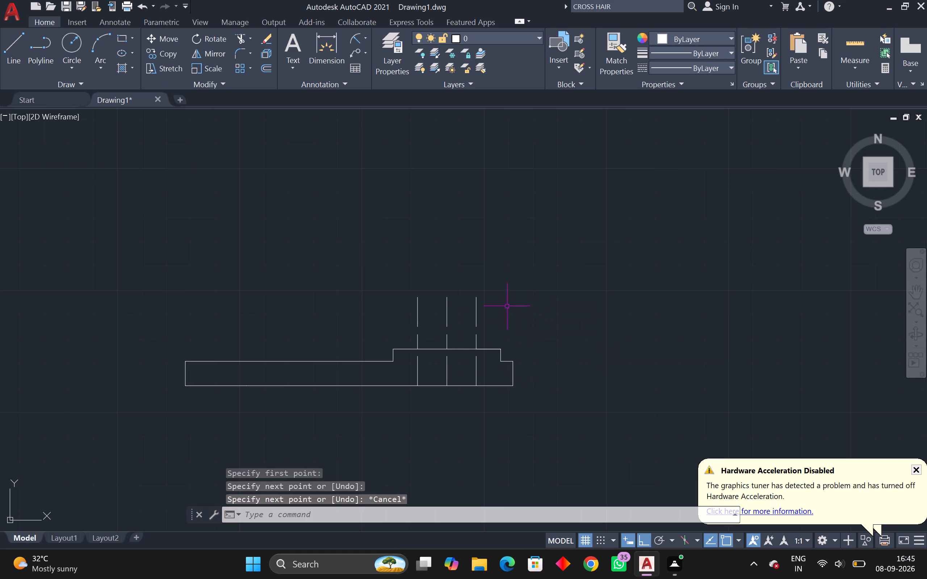
Match the properties of the plate's long upper line onto the two outer dashed vertical lines at the boss.
{"action": "left_click", "coordinate": [351, 352]}
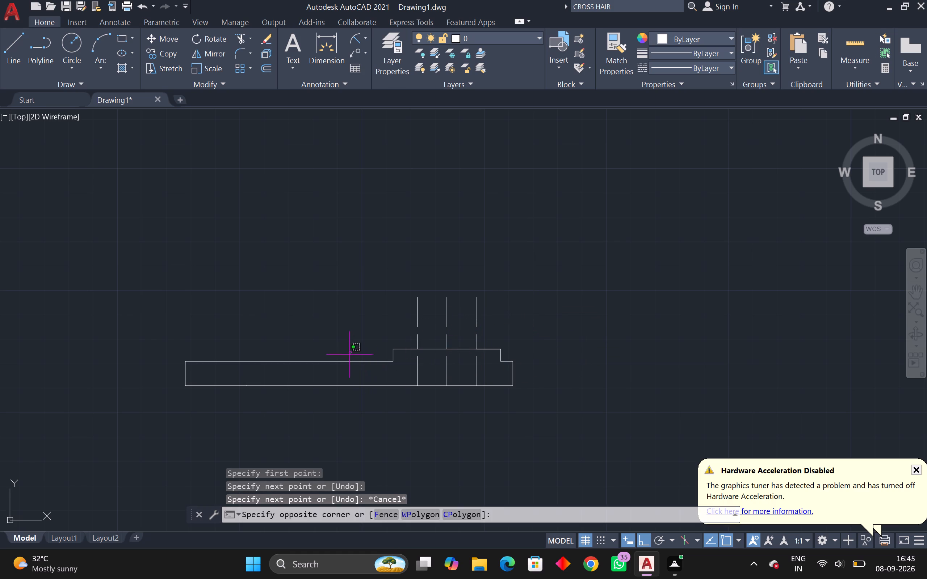
{"action": "left_click", "coordinate": [341, 367]}
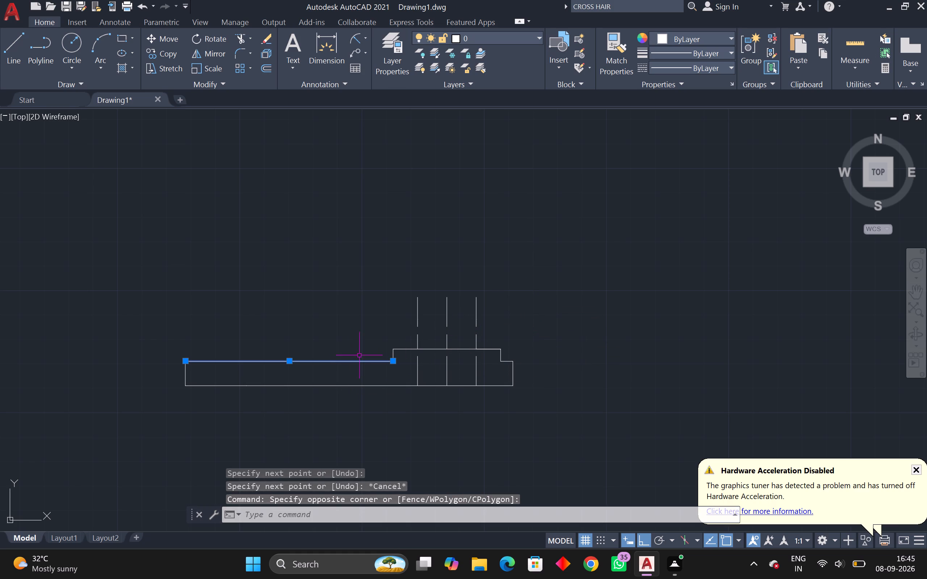
{"action": "left_click", "coordinate": [618, 37]}
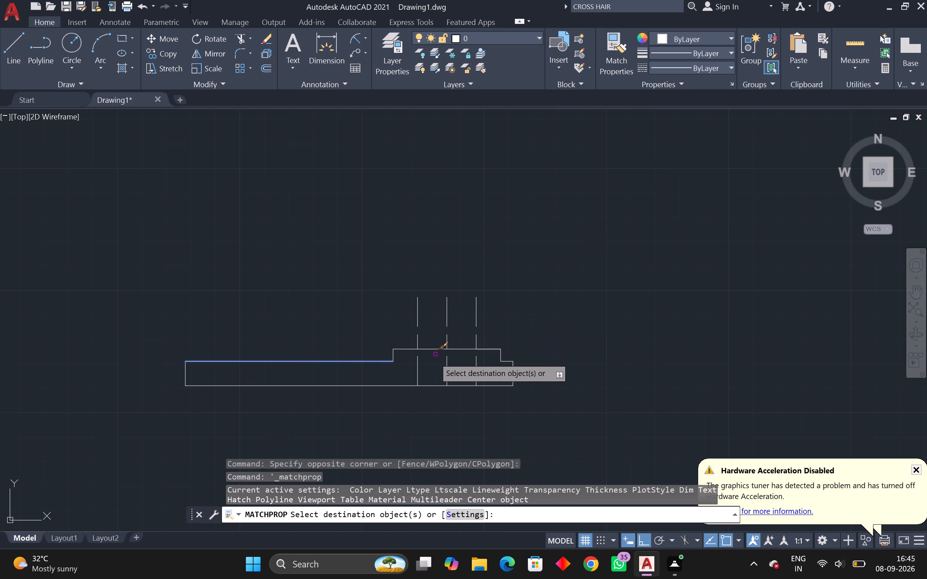
{"action": "left_click", "coordinate": [418, 373]}
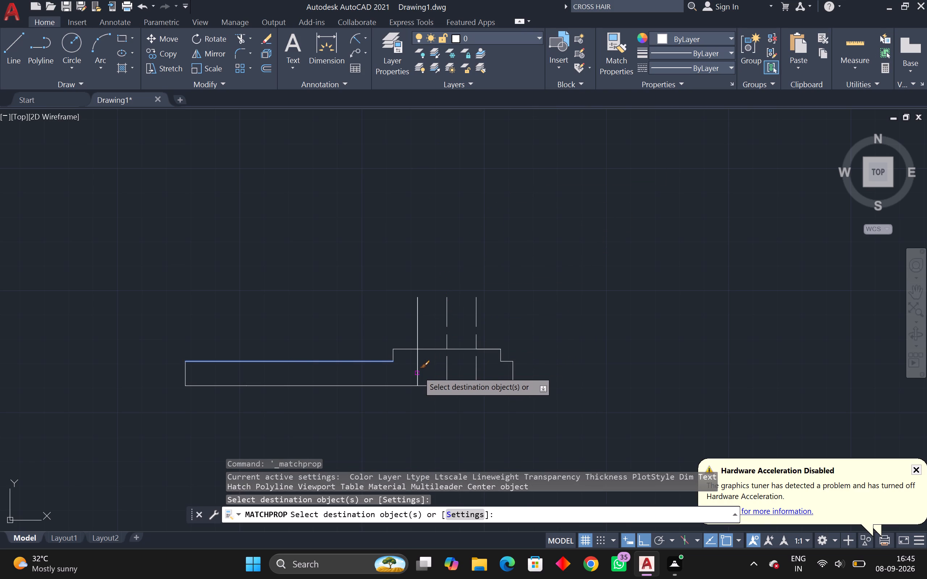
{"action": "left_click", "coordinate": [475, 368]}
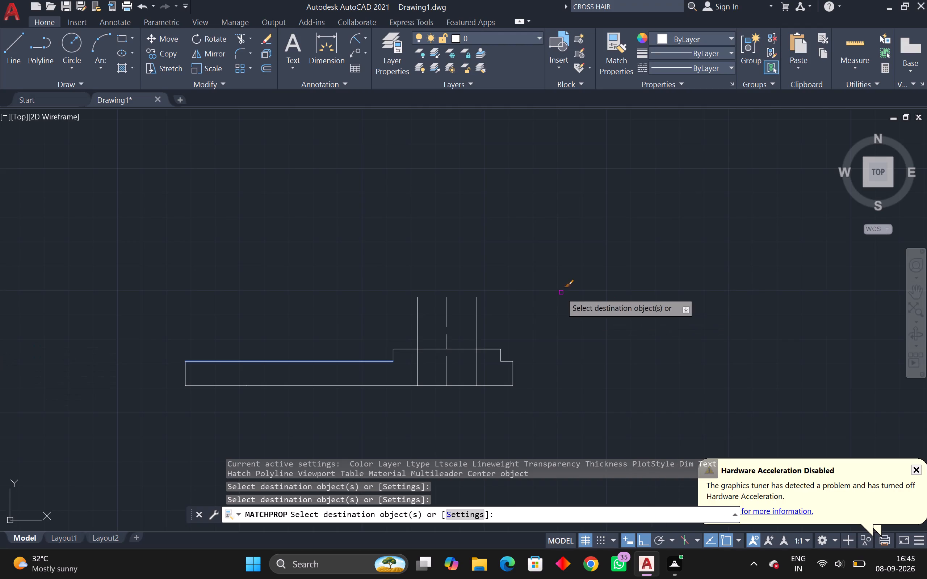
{"action": "key", "text": "Escape"}
{"action": "key", "text": "Escape"}
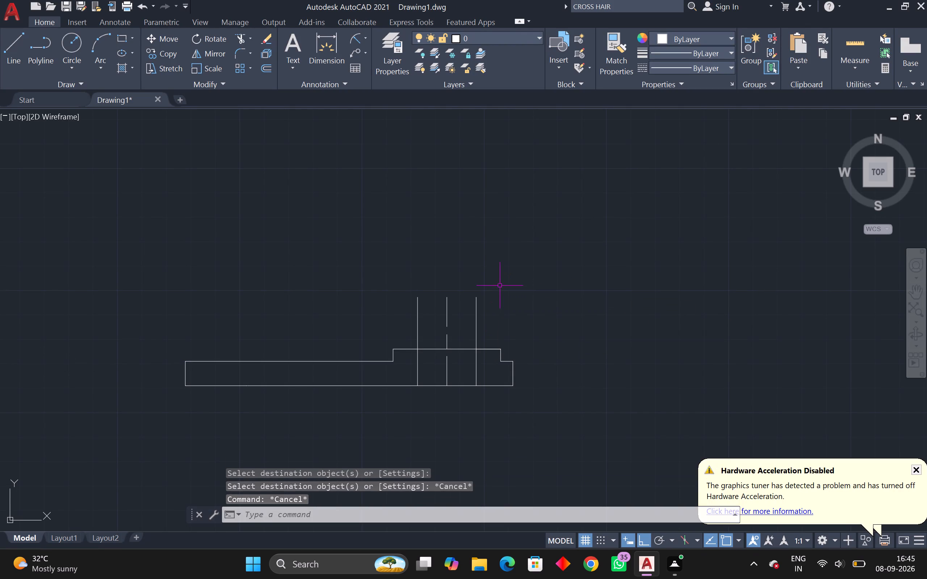
Trim the parts of the two outer vertical lines and the centre line that project above the boss top.
{"action": "left_click", "coordinate": [239, 43]}
{"action": "left_click", "coordinate": [419, 312]}
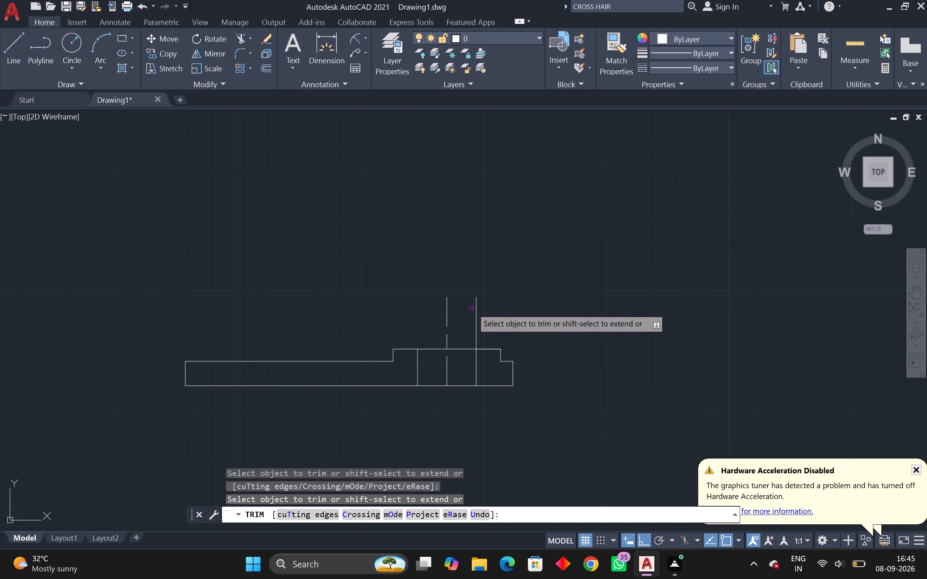
{"action": "left_click", "coordinate": [476, 311]}
{"action": "left_click", "coordinate": [447, 309]}
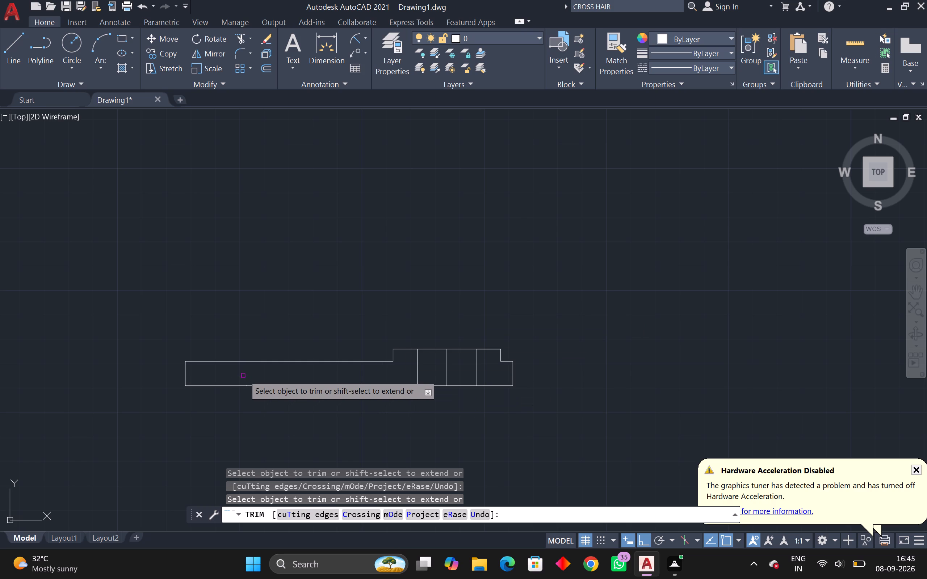
{"action": "key", "text": "Escape"}
{"action": "key", "text": "Escape"}
Set the current linetype to the ACAD long-dash short-dash style and draw a vertical centre line up from the midpoint of the base's short left segment.
{"action": "type", "text": "L"}
{"action": "key", "text": "space"}
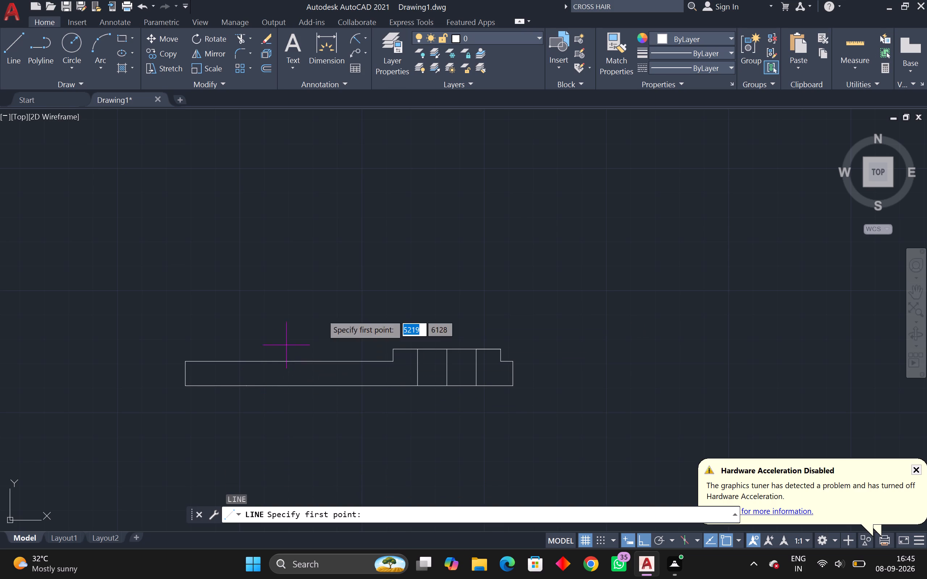
{"action": "left_click", "coordinate": [733, 66]}
{"action": "left_click", "coordinate": [693, 113]}
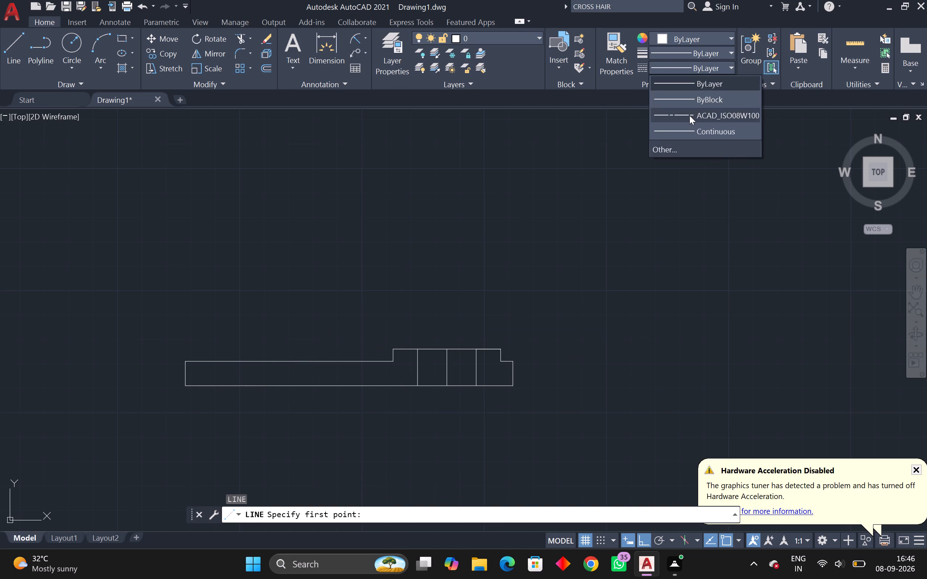
{"action": "left_click", "coordinate": [217, 384]}
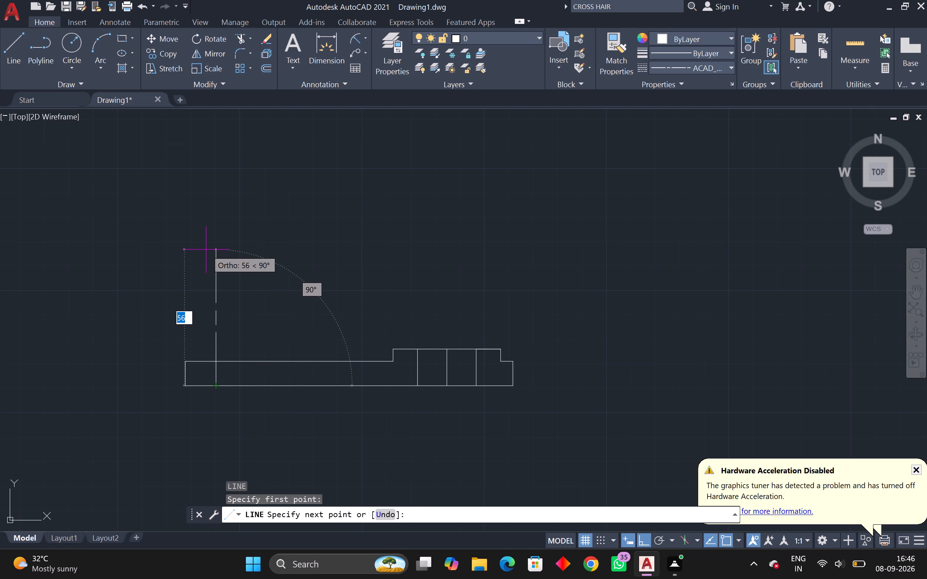
{"action": "left_click", "coordinate": [209, 218]}
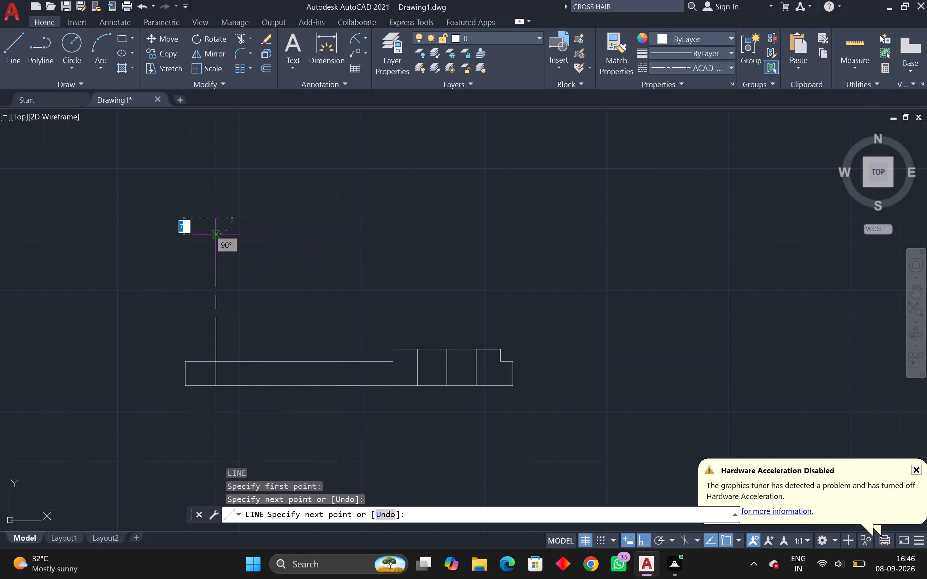
{"action": "key", "text": "Escape"}
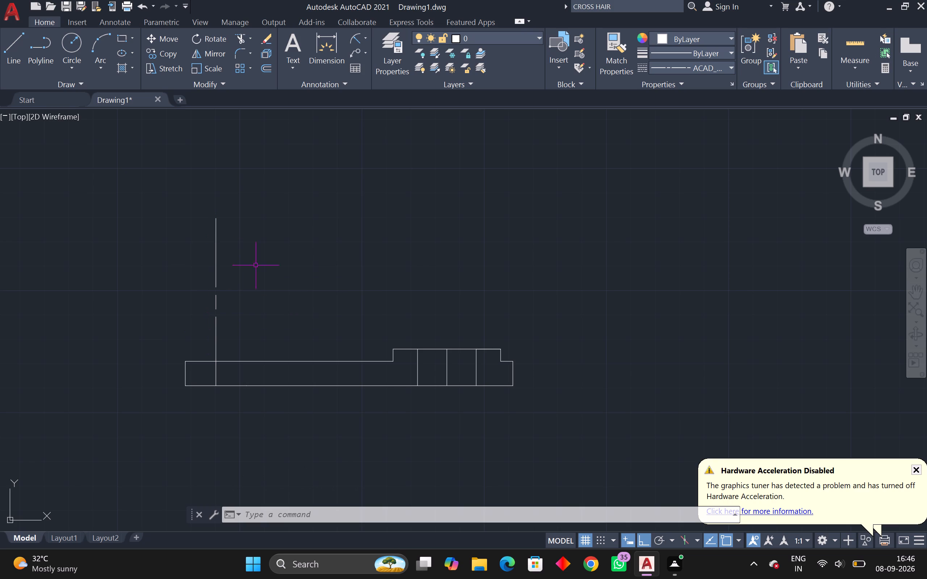
{"action": "key", "text": "Escape"}
{"action": "key", "text": "Escape"}
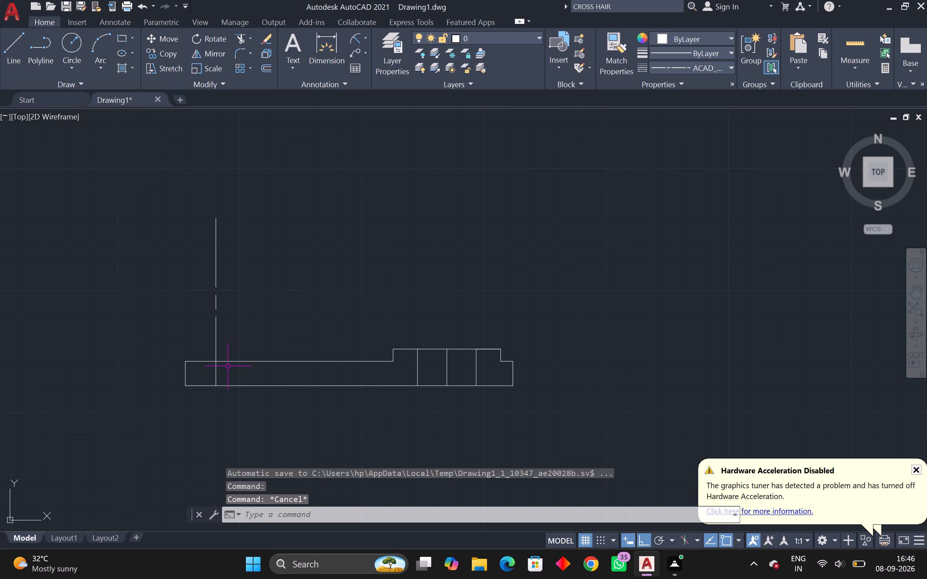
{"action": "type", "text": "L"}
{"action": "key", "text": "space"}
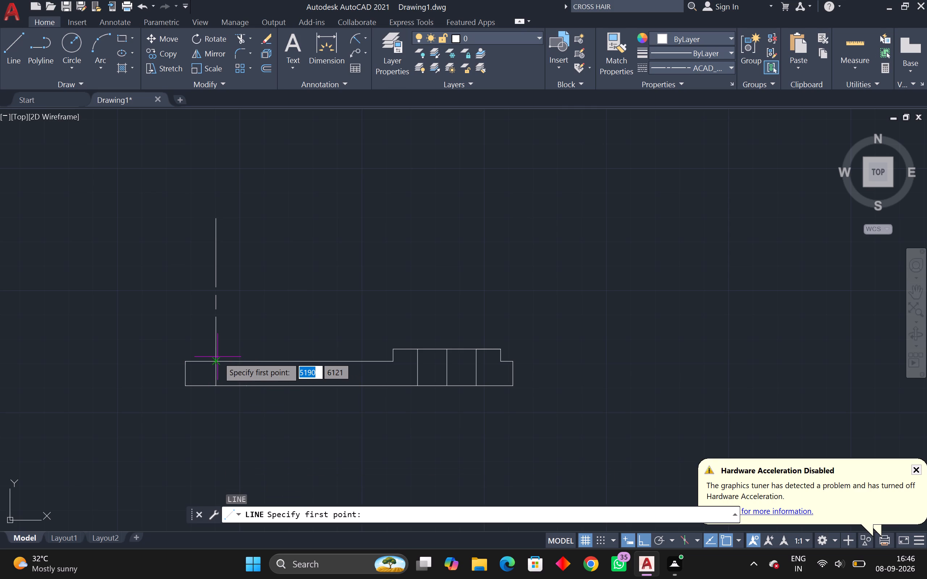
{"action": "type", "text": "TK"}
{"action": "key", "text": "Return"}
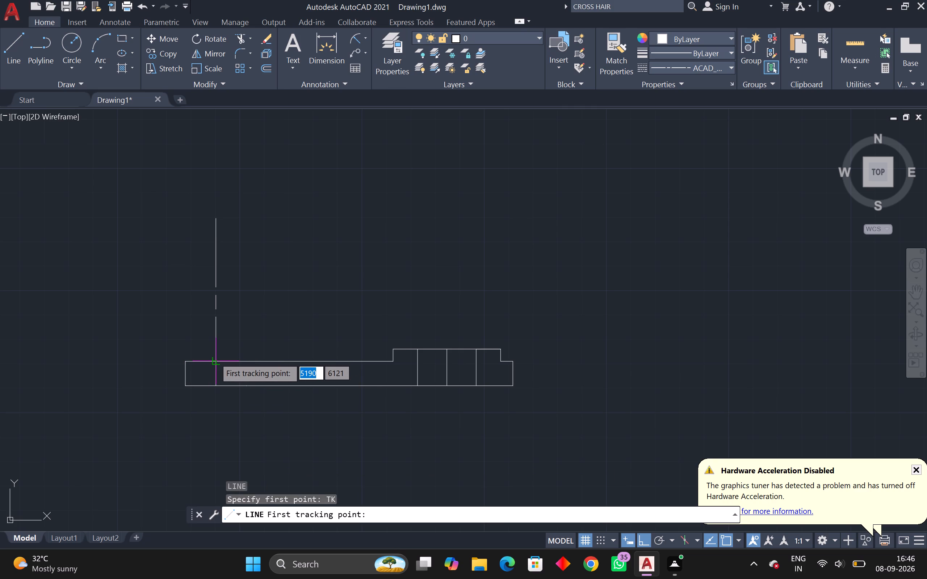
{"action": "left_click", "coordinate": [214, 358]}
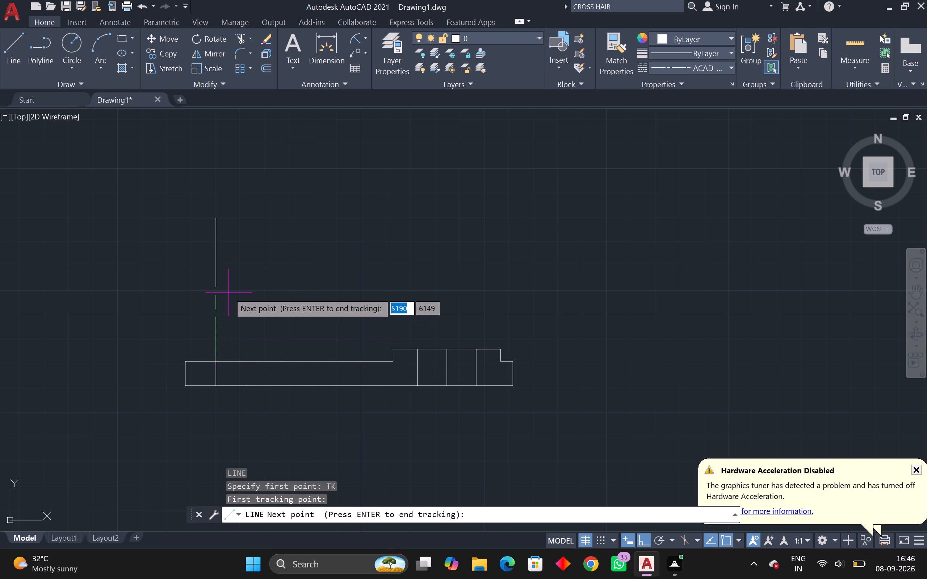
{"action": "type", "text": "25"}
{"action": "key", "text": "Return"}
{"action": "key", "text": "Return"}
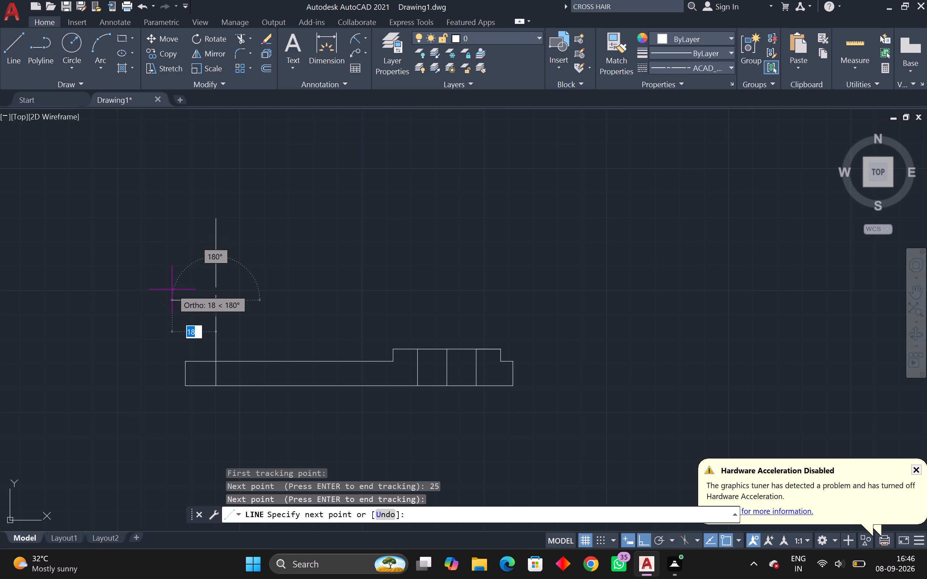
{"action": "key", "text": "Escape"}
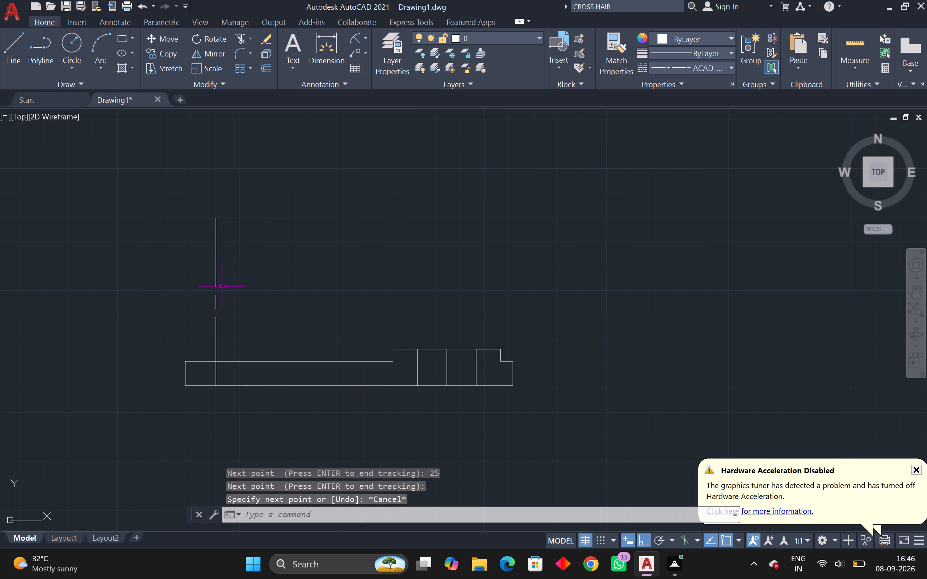
Move the vertical centre line about 13 units to the right along the base's bottom edge.
{"action": "left_click_drag", "start_coordinate": [206, 320], "coordinate": [201, 325]}
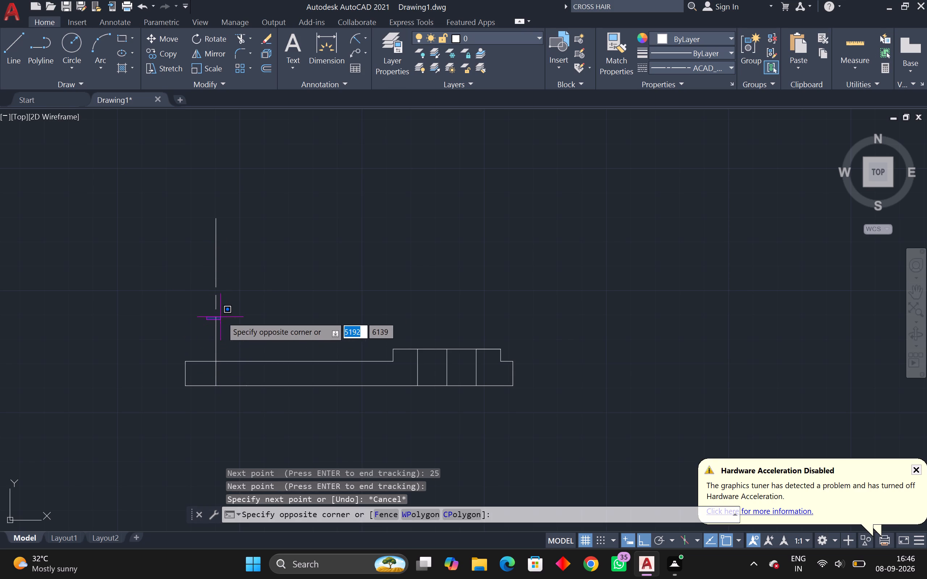
{"action": "left_click", "coordinate": [234, 307]}
{"action": "left_click_drag", "start_coordinate": [225, 303], "coordinate": [190, 325]}
{"action": "left_click", "coordinate": [175, 329]}
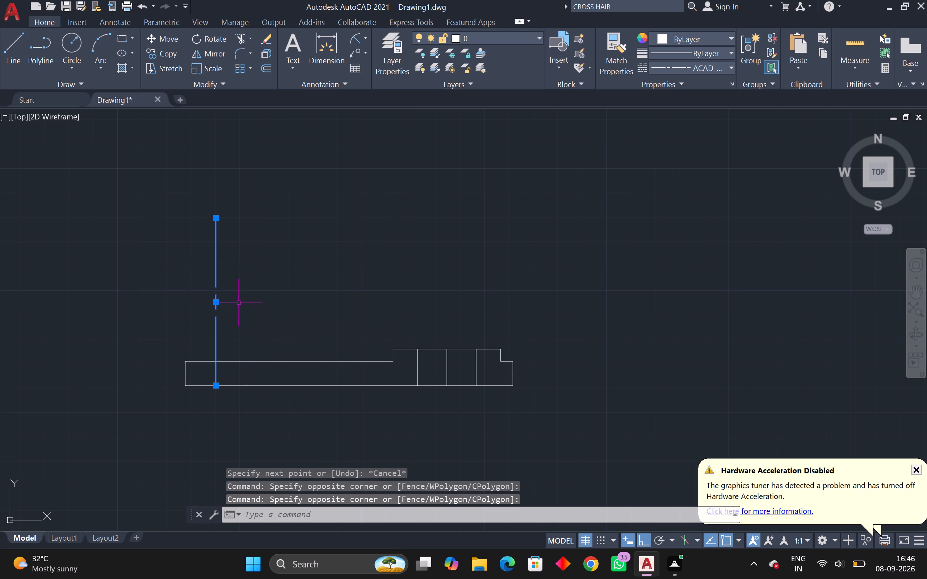
{"action": "type", "text": "M"}
{"action": "key", "text": "space"}
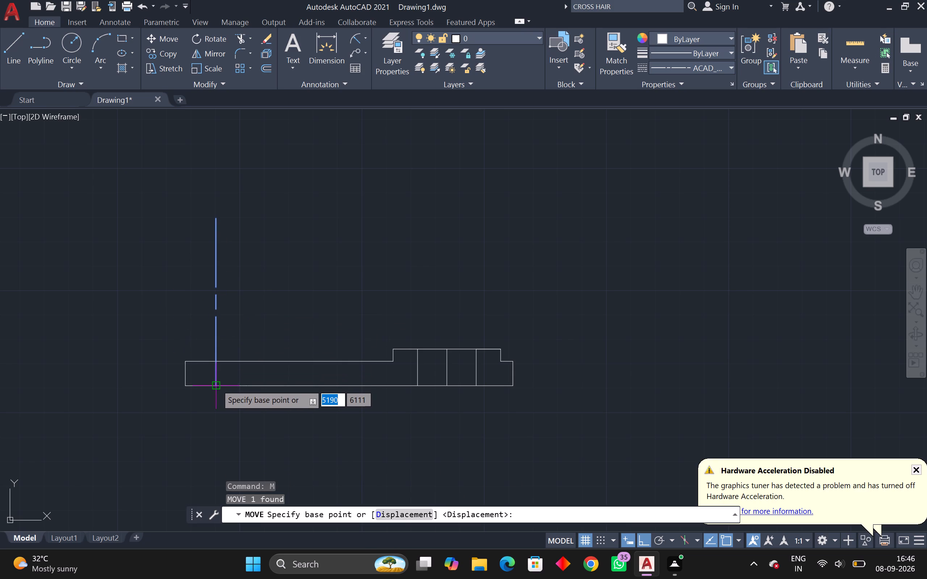
{"action": "left_click", "coordinate": [216, 384]}
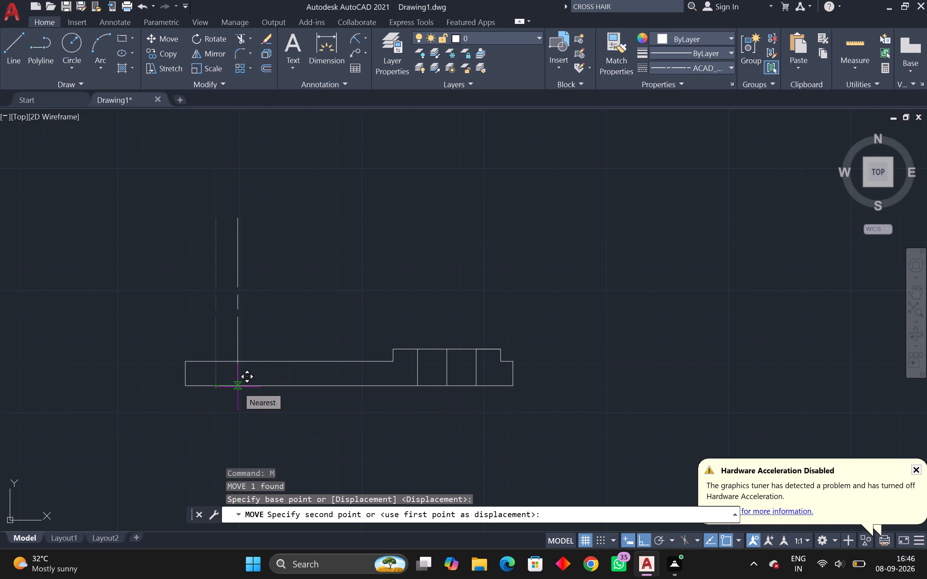
{"action": "left_click", "coordinate": [244, 387]}
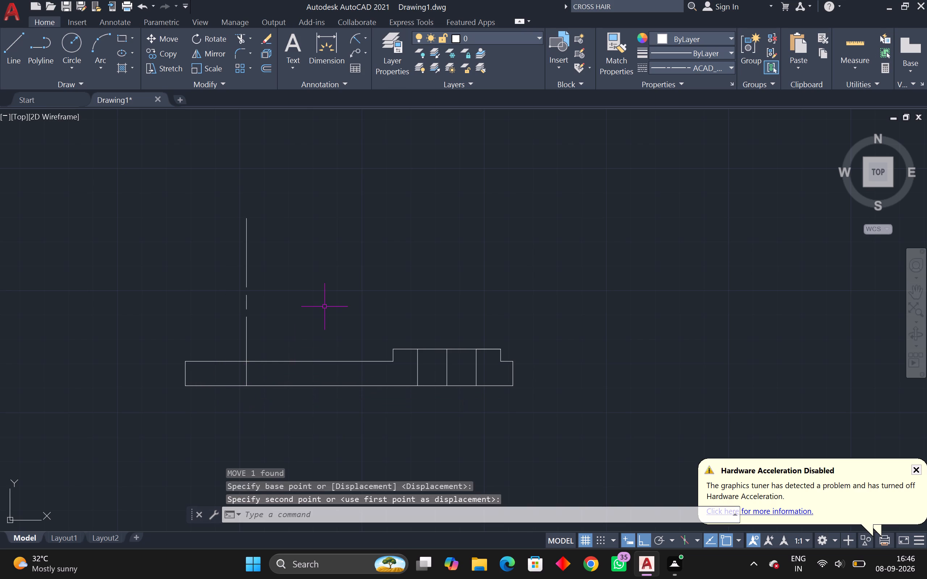
{"action": "key", "text": "Escape"}
{"action": "key", "text": "Escape"}
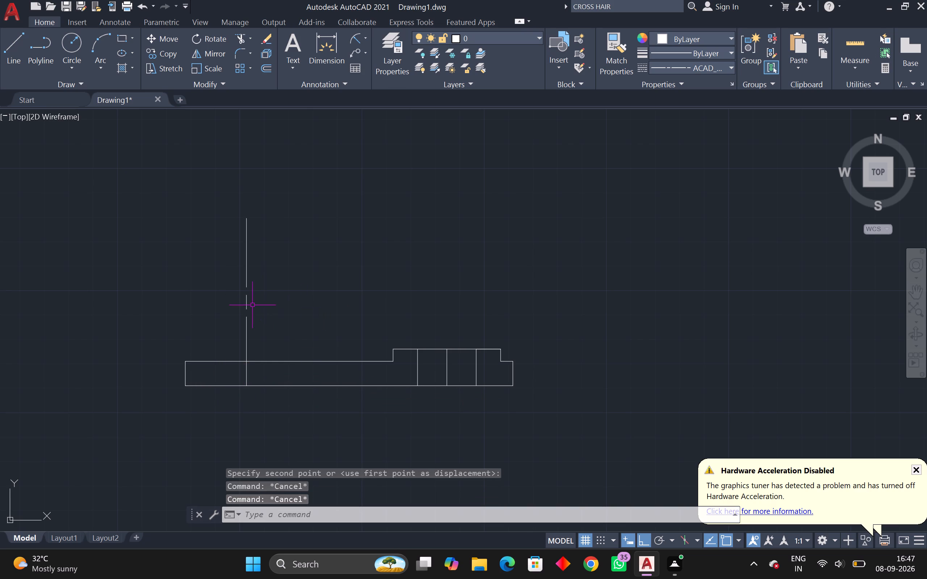
Draw a 25-unit horizontal line leftward from the centre line, starting 25 units above its intersection with the plate's upper line.
{"action": "type", "text": "L"}
{"action": "key", "text": "space"}
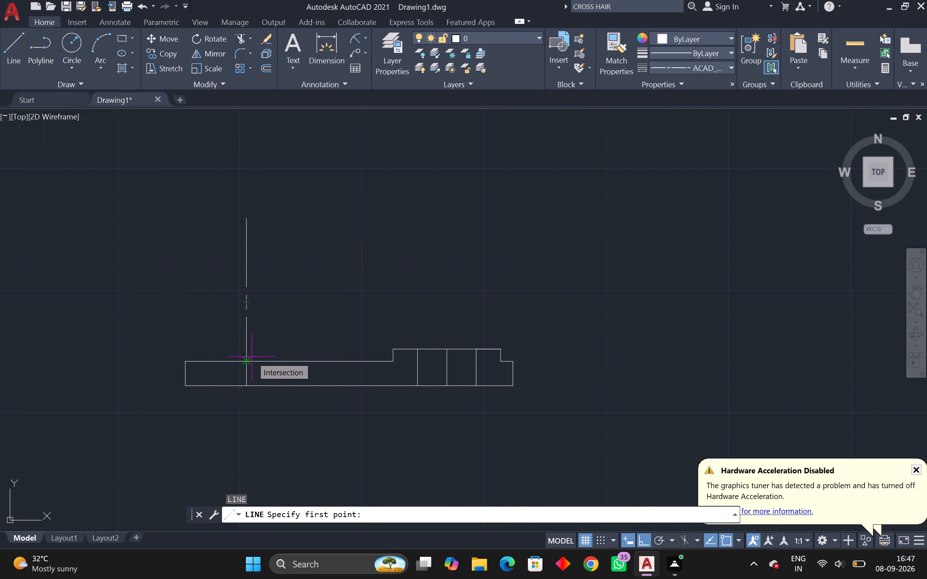
{"action": "key", "text": "t"}
{"action": "key", "text": "k"}
{"action": "key", "text": "Return"}
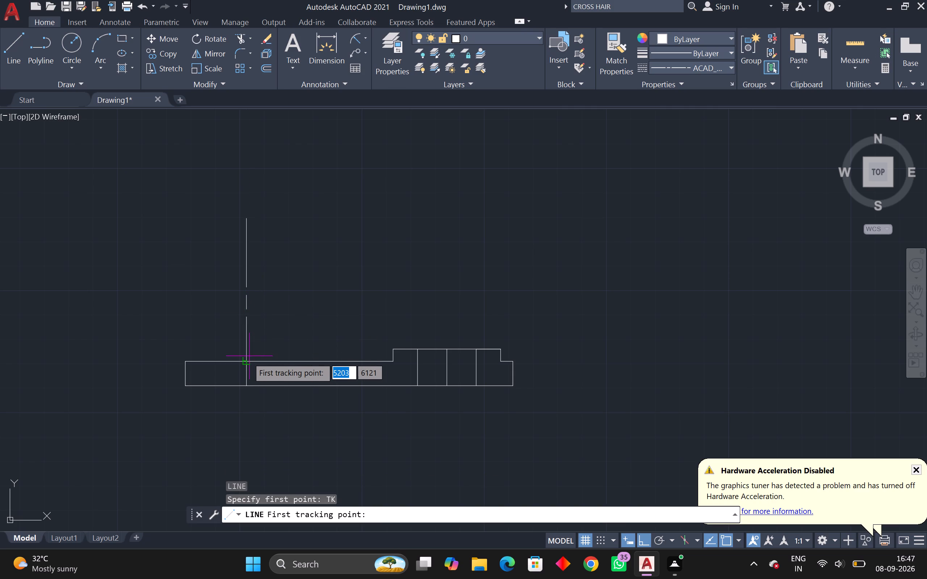
{"action": "left_click", "coordinate": [247, 358]}
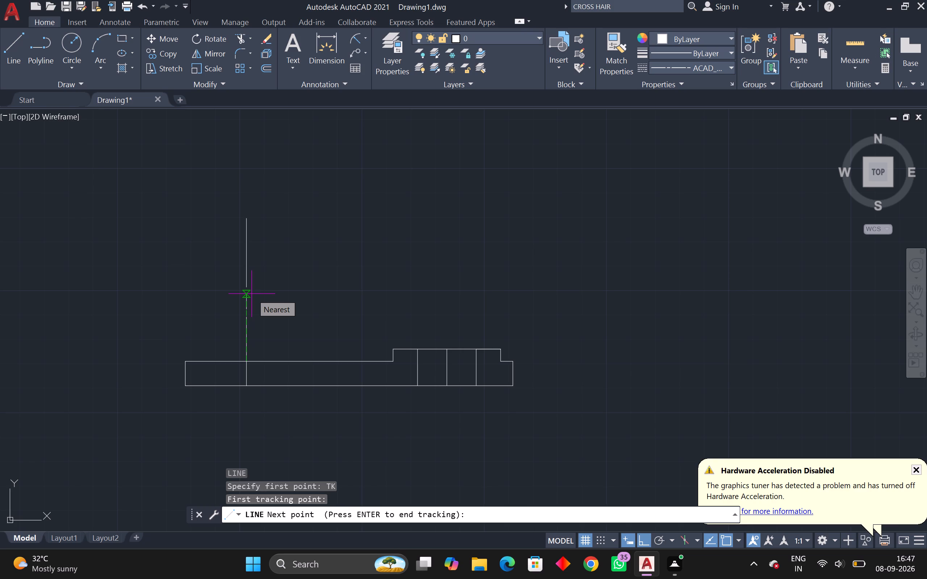
{"action": "type", "text": "25"}
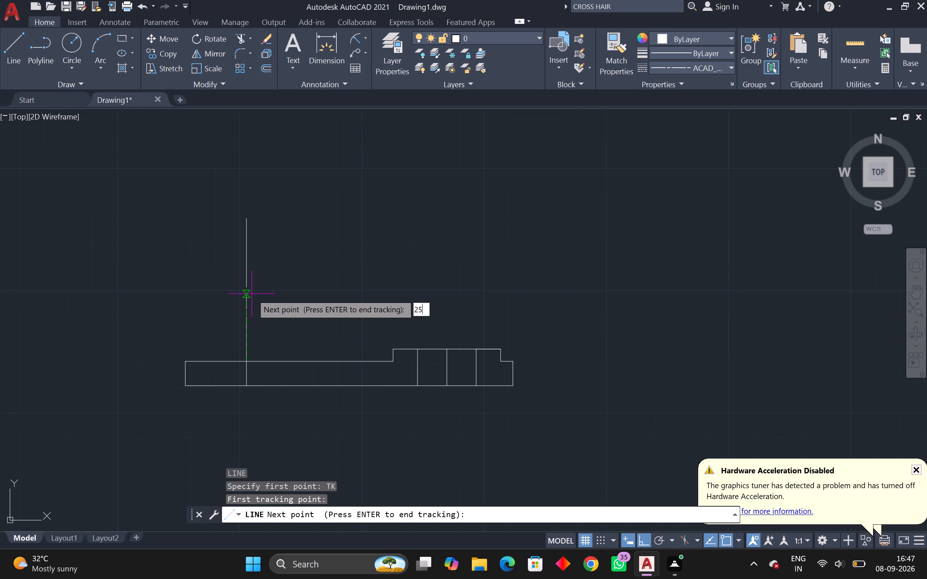
{"action": "key", "text": "Return"}
{"action": "key", "text": "Return"}
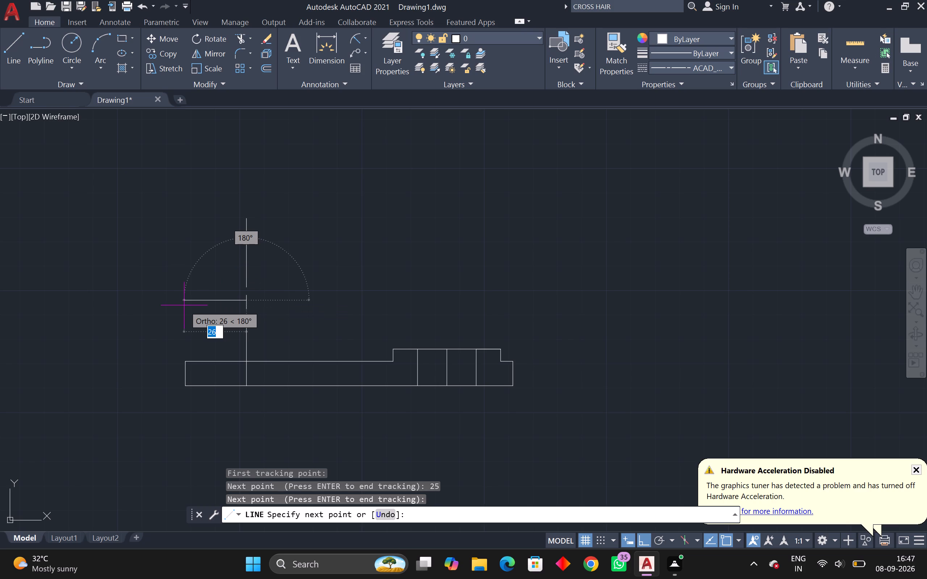
{"action": "type", "text": "25"}
{"action": "key", "text": "Return"}
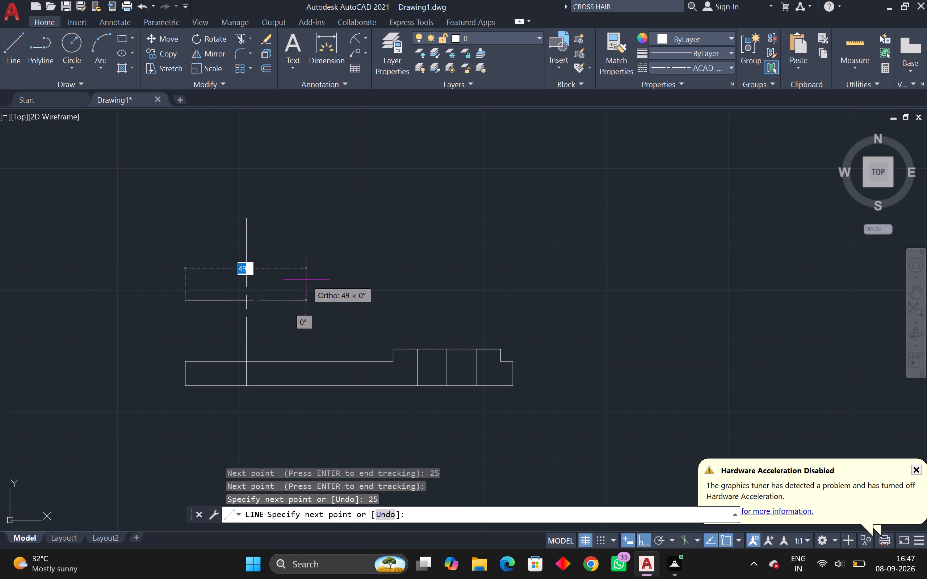
{"action": "key", "text": "Escape"}
{"action": "key", "text": "Escape"}
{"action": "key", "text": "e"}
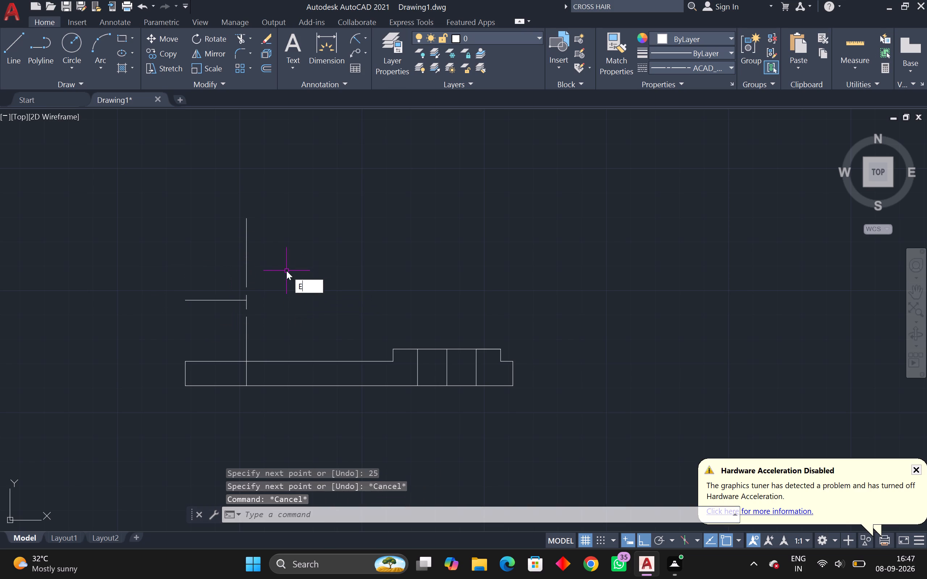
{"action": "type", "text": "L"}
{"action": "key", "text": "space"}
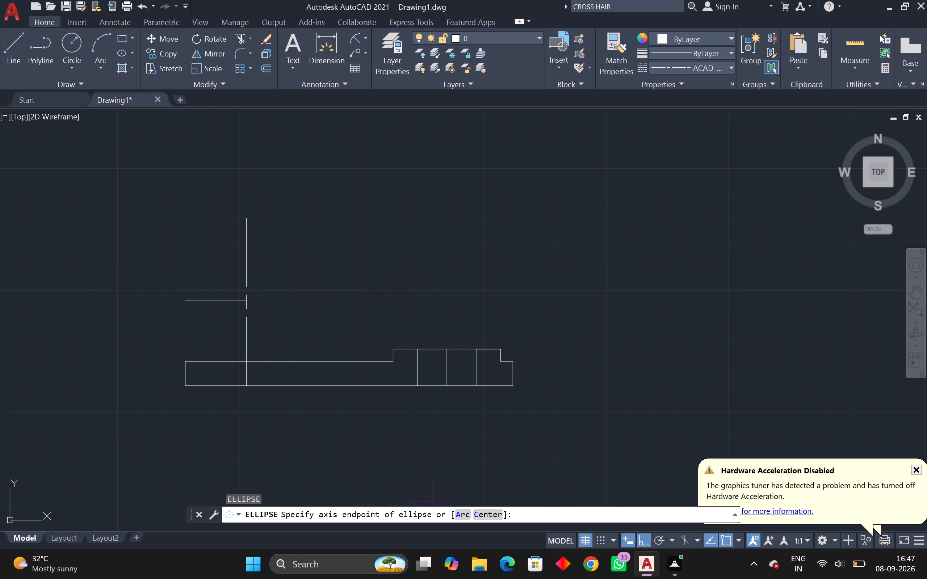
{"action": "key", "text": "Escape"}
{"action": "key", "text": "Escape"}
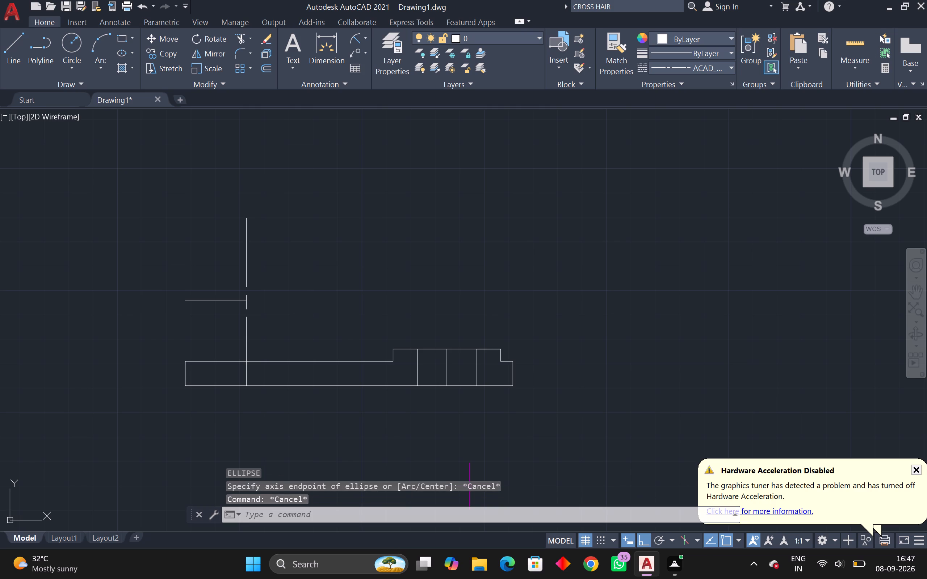
Set the current linetype to ByLayer and draw a radius 25 circle centred on the horizontal line's centre-line end, reaching the plate's upper line.
{"action": "type", "text": "C"}
{"action": "key", "text": "space"}
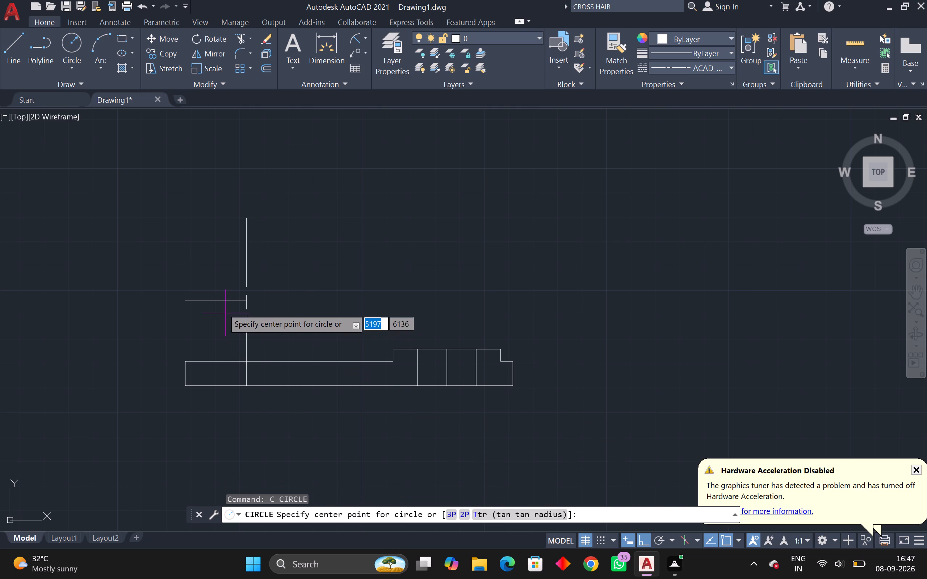
{"action": "left_click_drag", "start_coordinate": [244, 299], "coordinate": [250, 303]}
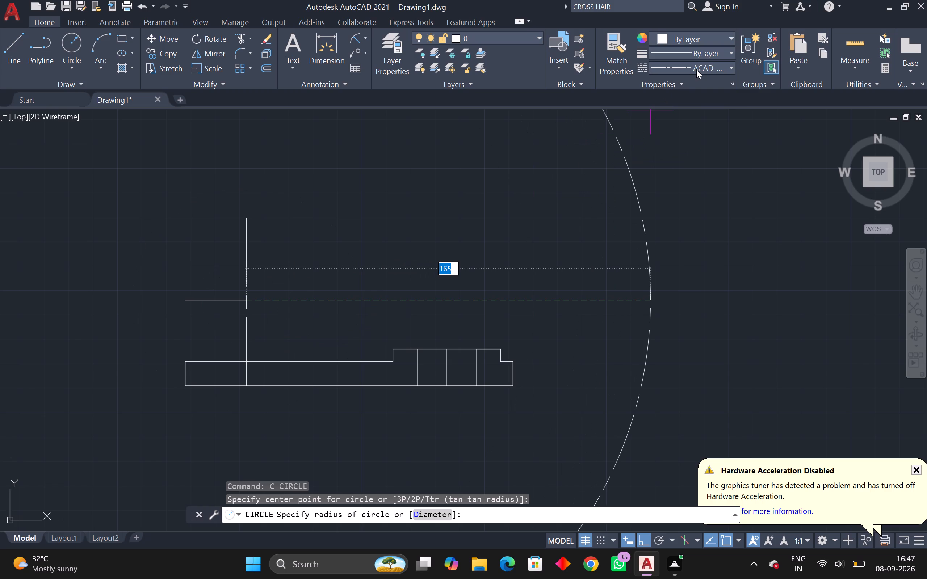
{"action": "left_click", "coordinate": [696, 69]}
{"action": "left_click", "coordinate": [681, 85]}
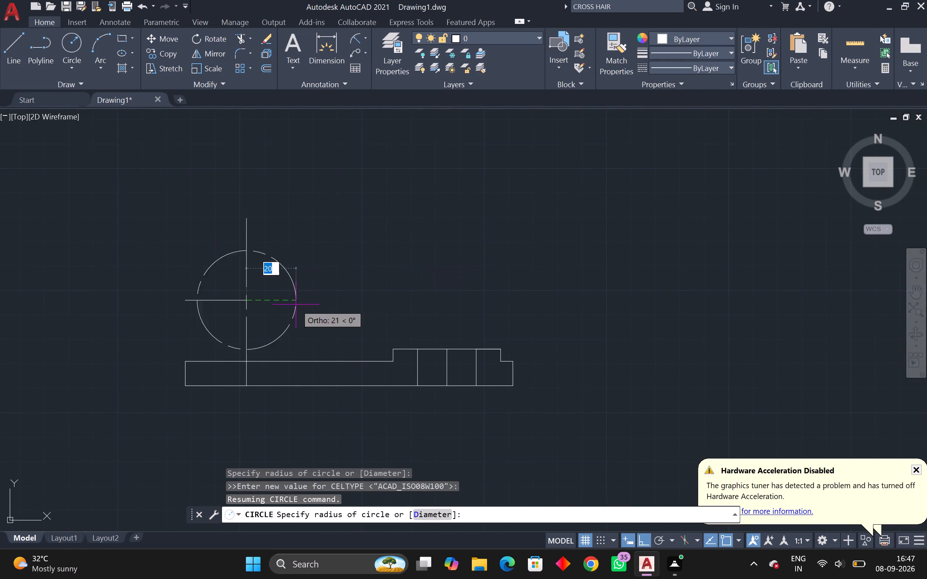
{"action": "left_click", "coordinate": [244, 362]}
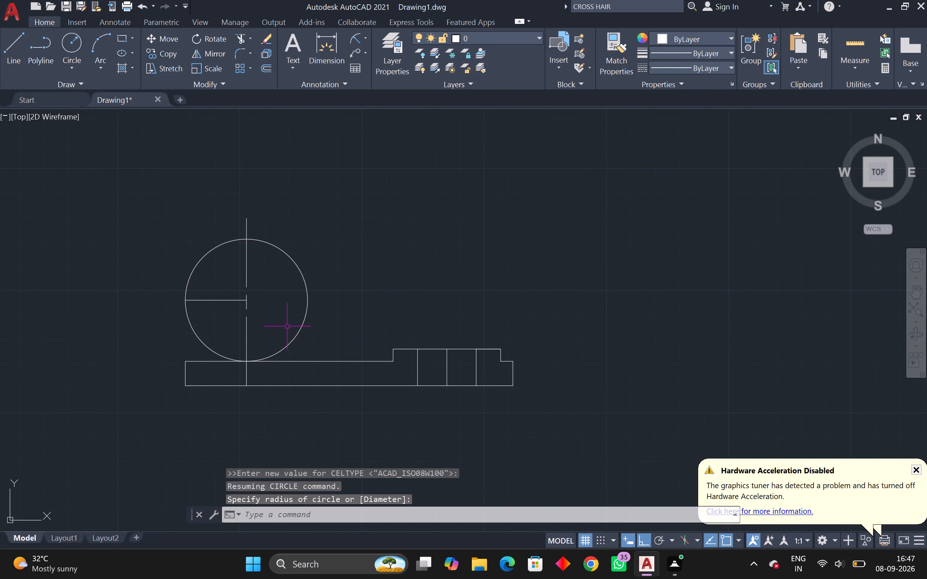
{"action": "key", "text": "Escape"}
{"action": "key", "text": "Escape"}
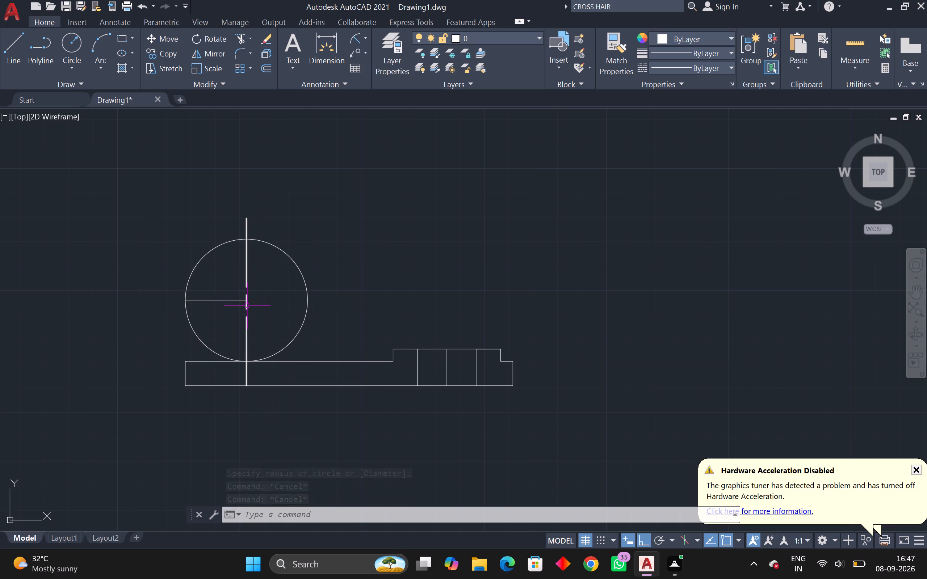
Draw a concentric circle of radius 12 inside the large circle.
{"action": "key", "text": "space"}
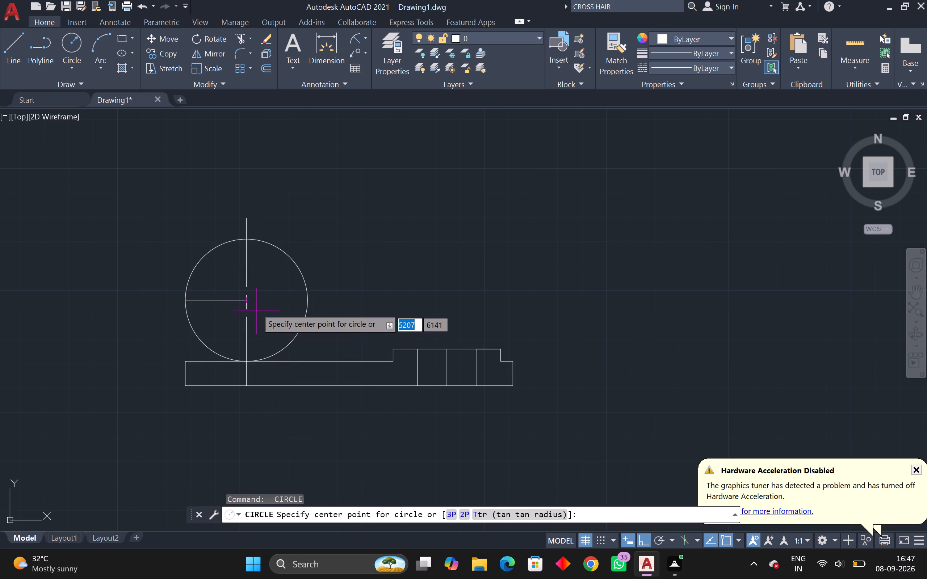
{"action": "left_click", "coordinate": [247, 298]}
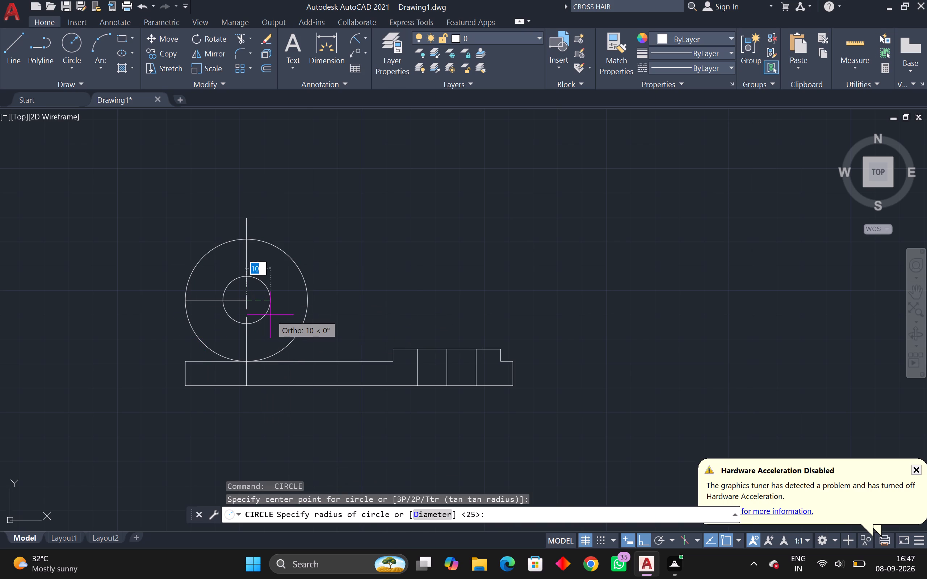
{"action": "type", "text": "12"}
{"action": "key", "text": "Return"}
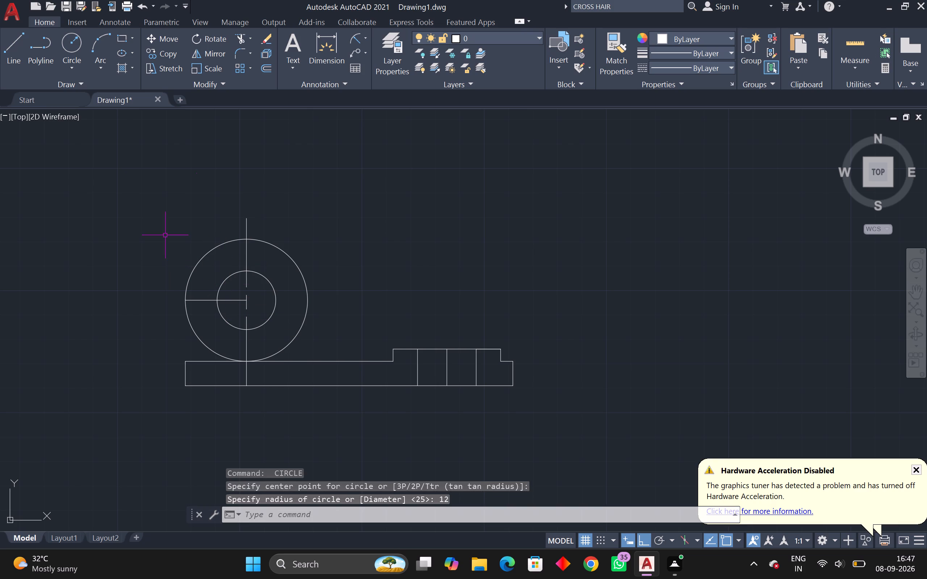
Trim away both portions of the horizontal construction line inside the two circles.
{"action": "left_click", "coordinate": [246, 43]}
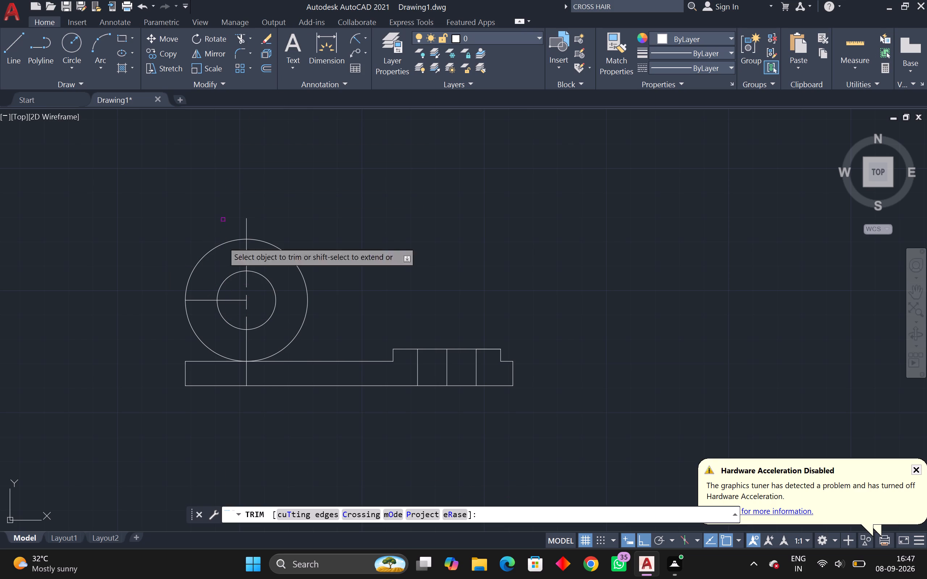
{"action": "left_click", "coordinate": [208, 301]}
{"action": "left_click", "coordinate": [226, 300]}
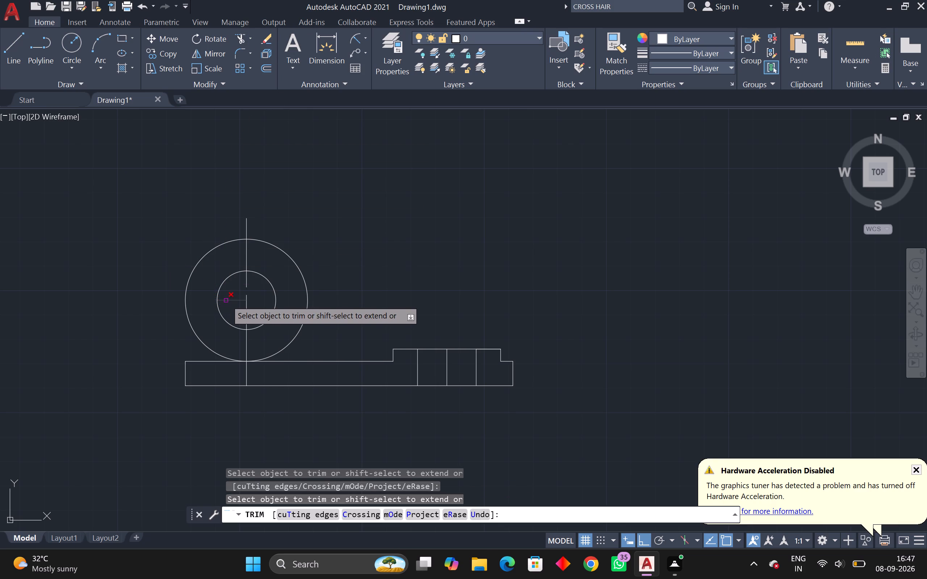
{"action": "scroll", "coordinate": [247, 263], "scroll_direction": "down", "scroll_amount": 1}
{"action": "middle_click_drag", "start_coordinate": [247, 263], "coordinate": [302, 228]}
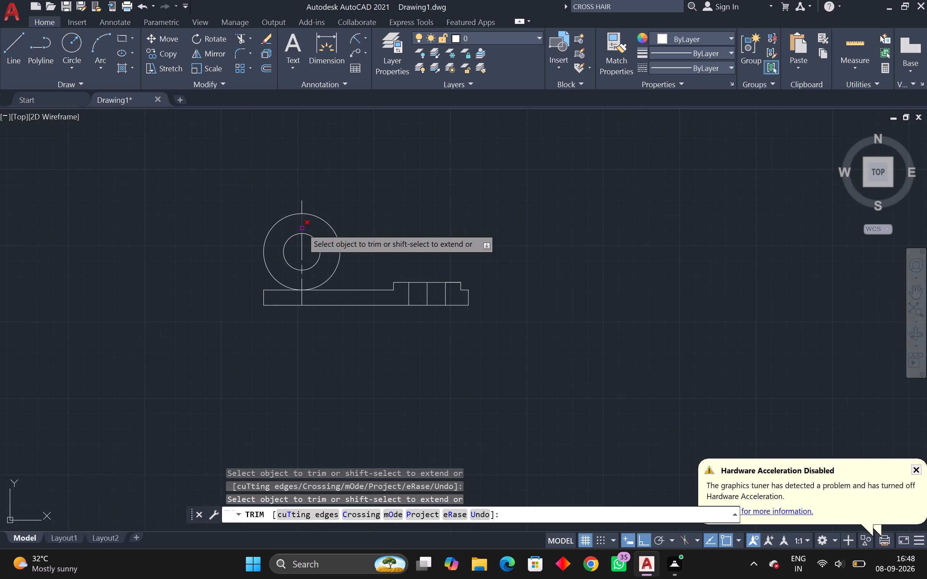
{"action": "key", "text": "Escape"}
{"action": "key", "text": "Escape"}
Draw vertical lines about 25 units long from the large circle's left and right quadrants down to the plate's upper line.
{"action": "type", "text": "L"}
{"action": "key", "text": "space"}
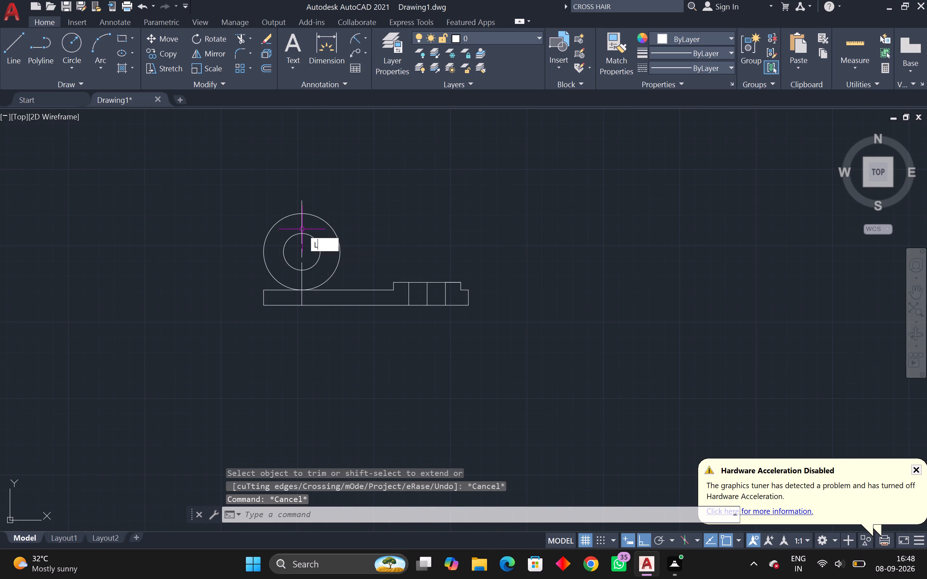
{"action": "left_click", "coordinate": [343, 255]}
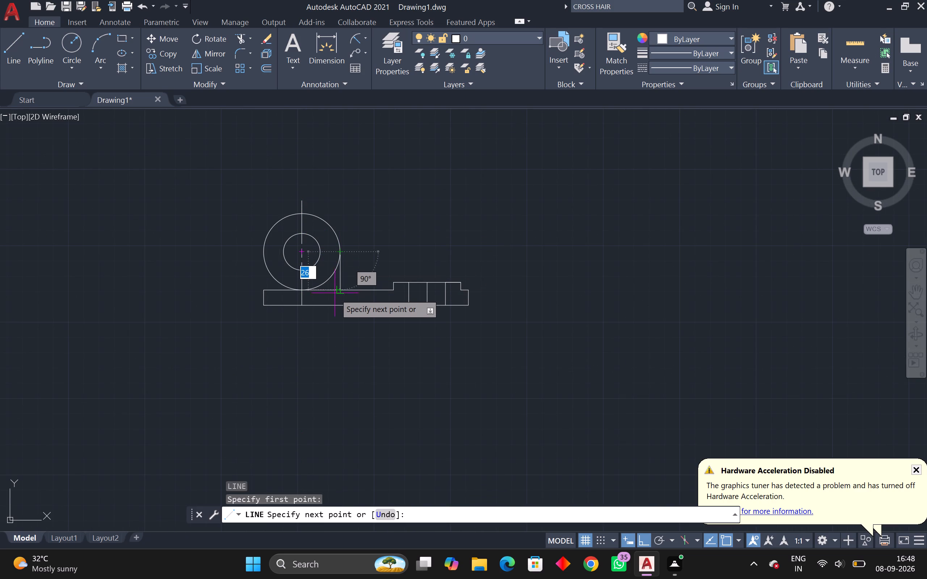
{"action": "left_click", "coordinate": [341, 291]}
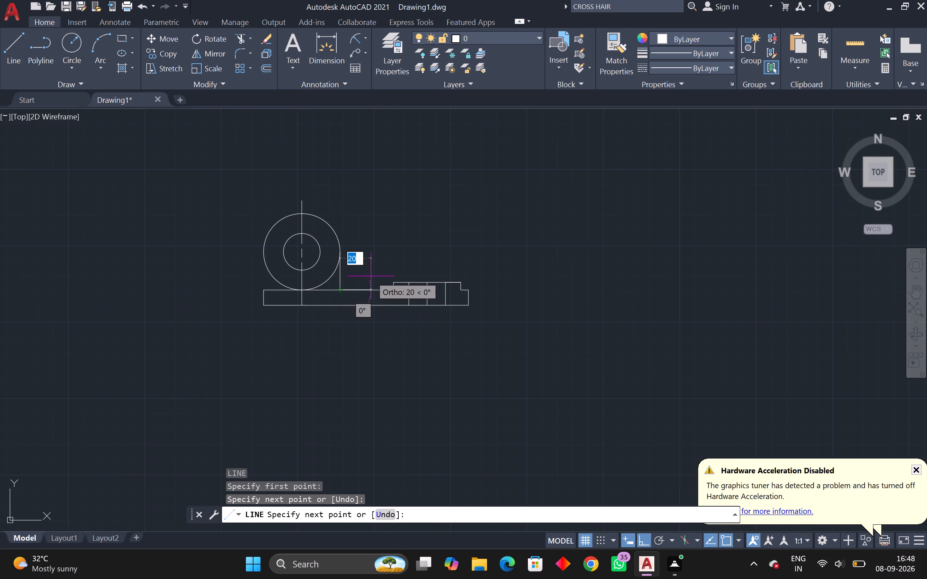
{"action": "key", "text": "space"}
{"action": "key", "text": "space"}
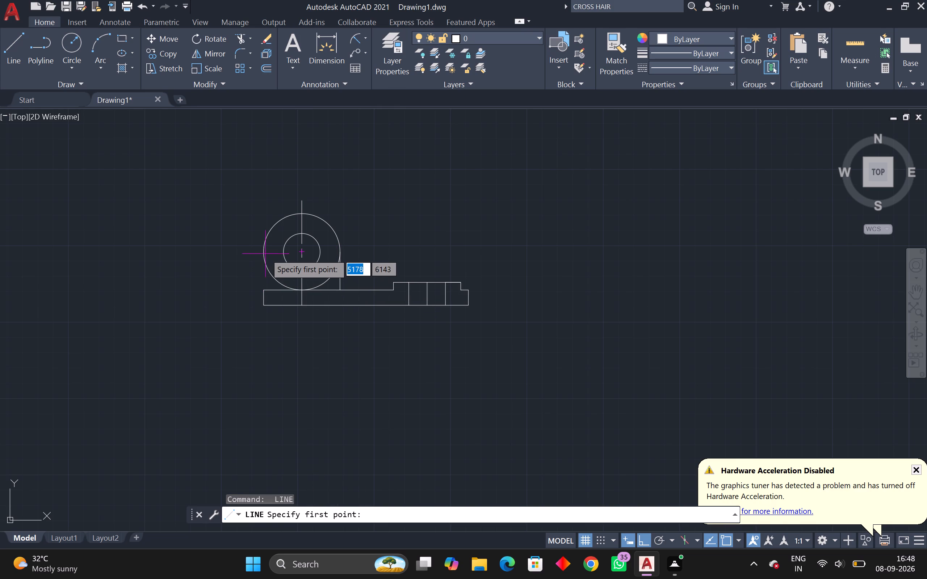
{"action": "left_click", "coordinate": [265, 254]}
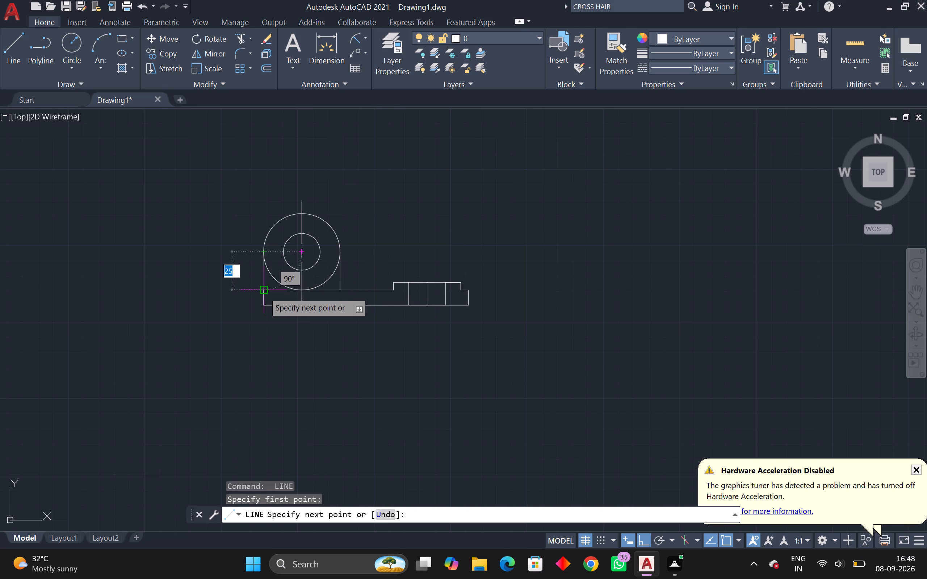
{"action": "left_click", "coordinate": [267, 292]}
{"action": "key", "text": "Escape"}
{"action": "key", "text": "Escape"}
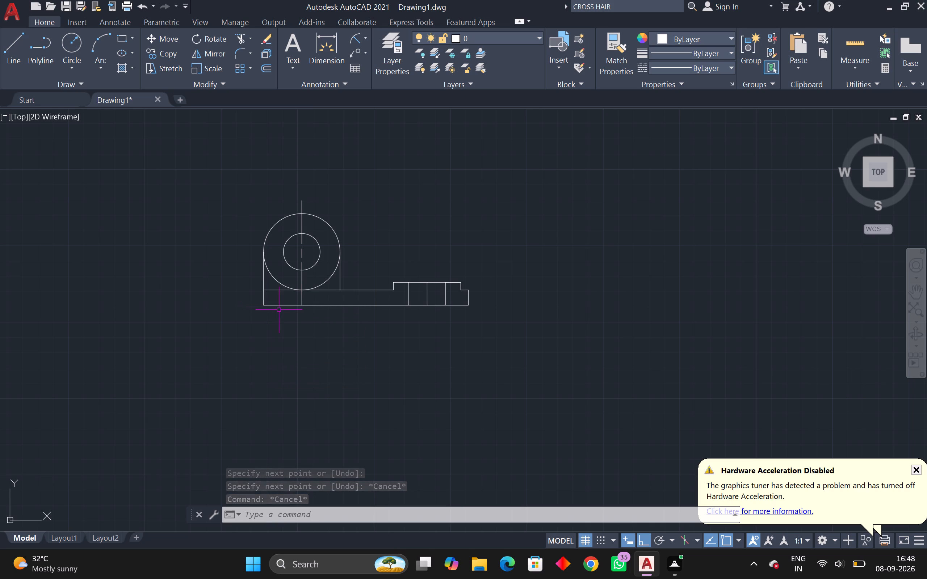
Fillet the corner between the boss's right vertical edge and the plate's short upper line with radius 5.
{"action": "middle_click_drag", "start_coordinate": [286, 310], "coordinate": [329, 306]}
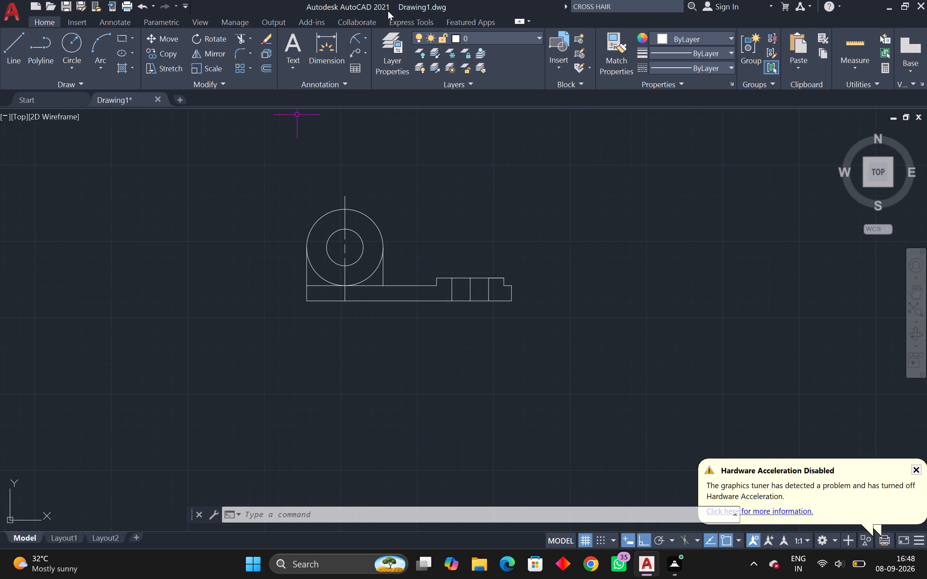
{"action": "left_click", "coordinate": [238, 54]}
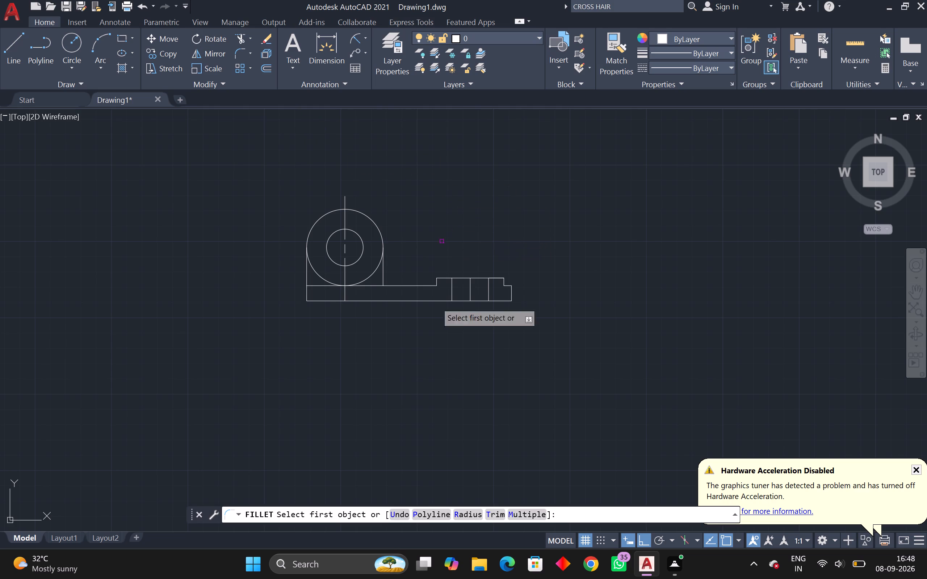
{"action": "left_click", "coordinate": [469, 510]}
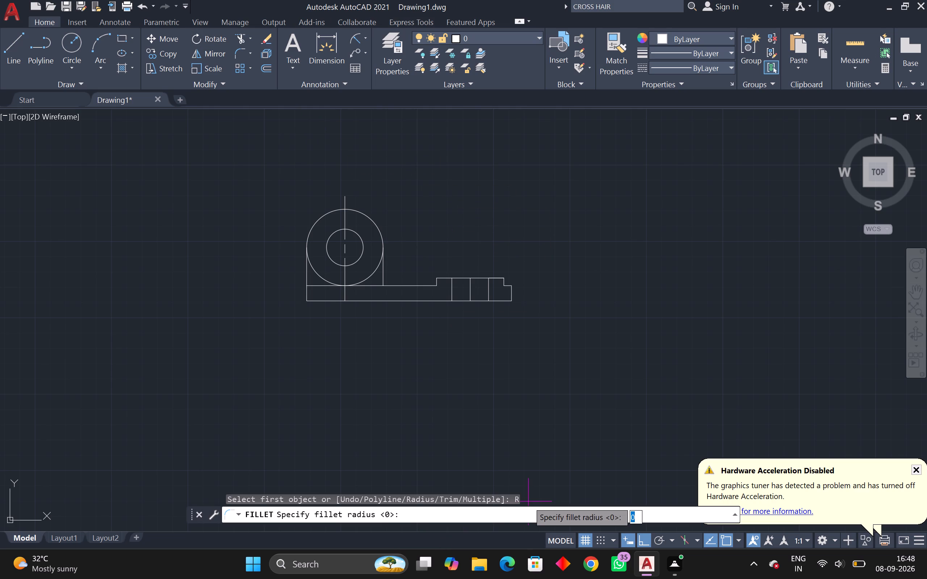
{"action": "key", "text": "5"}
{"action": "key", "text": "Return"}
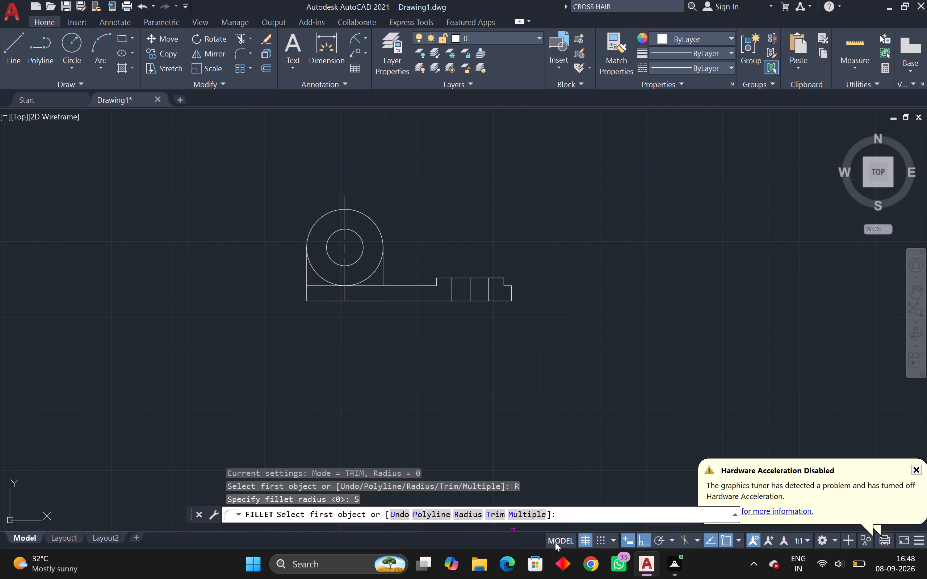
{"action": "left_click", "coordinate": [505, 280]}
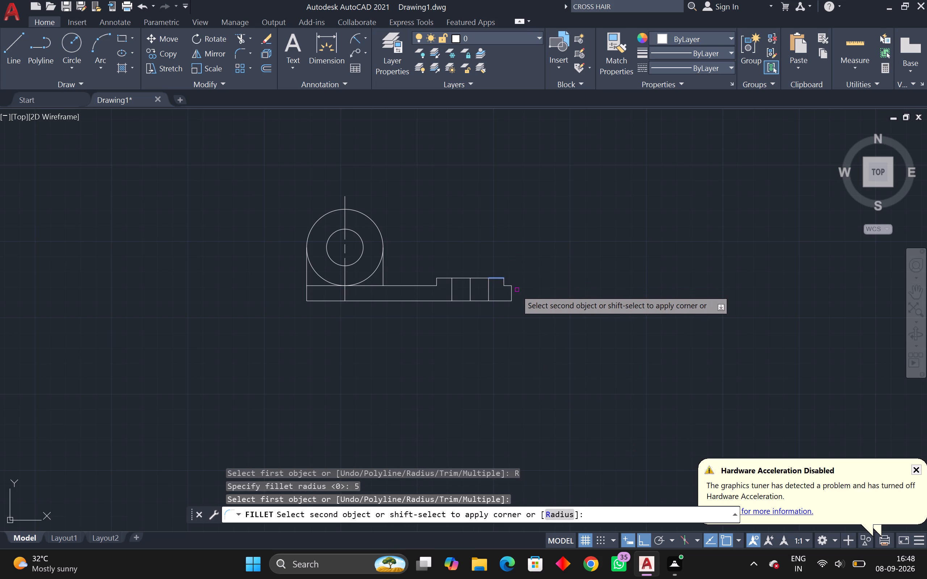
{"action": "scroll", "coordinate": [536, 272], "scroll_direction": "up", "scroll_amount": 1}
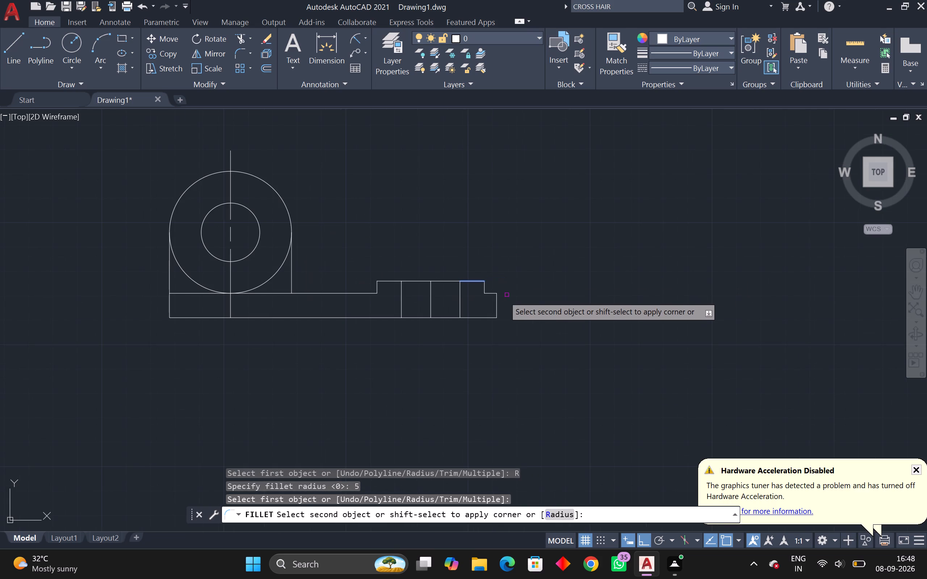
{"action": "scroll", "coordinate": [504, 296], "scroll_direction": "up", "scroll_amount": 1}
{"action": "key", "text": "Escape"}
{"action": "key", "text": "Escape"}
{"action": "key", "text": "space"}
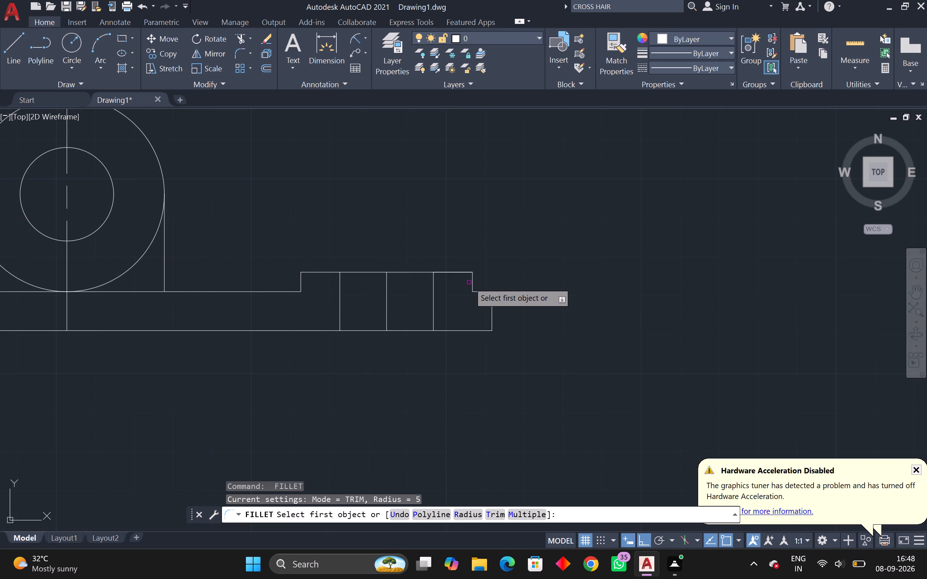
{"action": "left_click", "coordinate": [473, 282]}
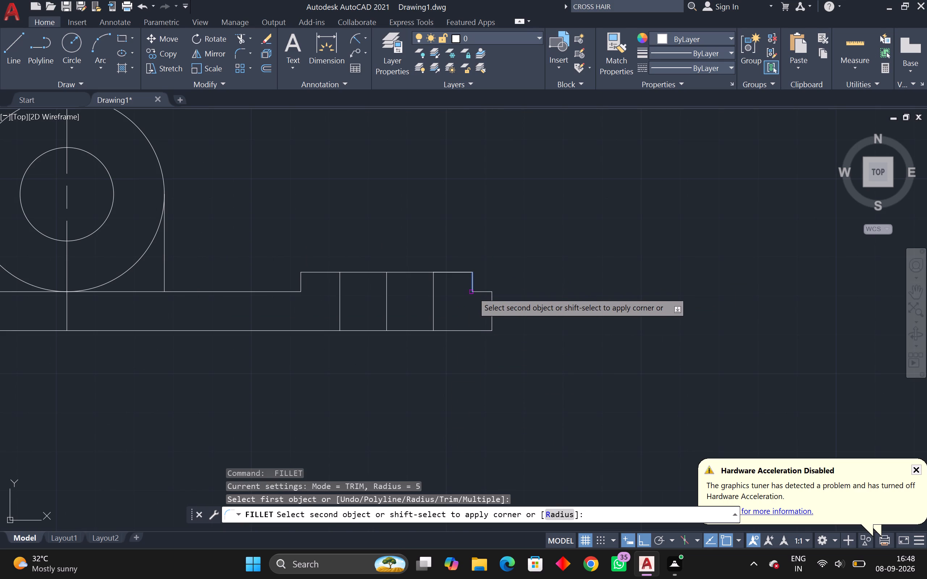
{"action": "left_click", "coordinate": [477, 289]}
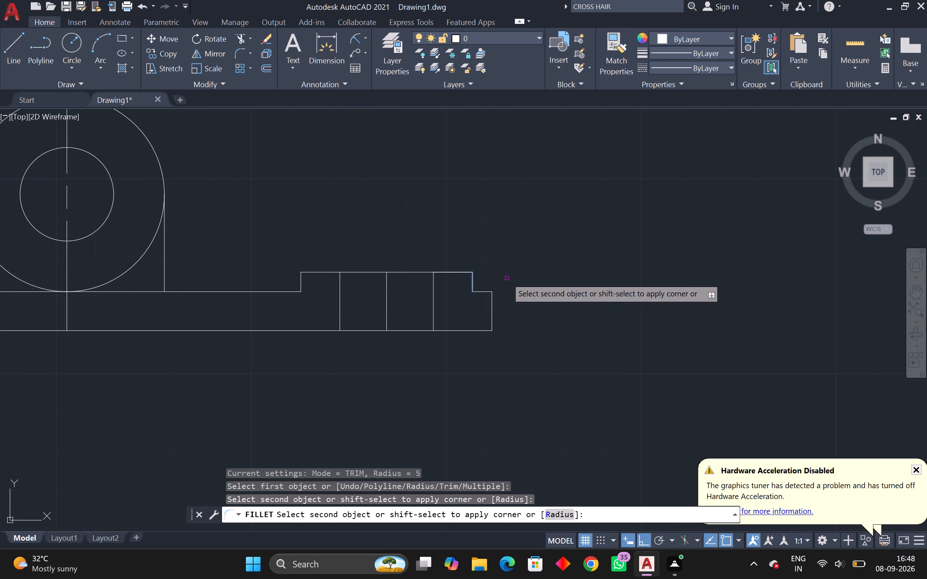
{"action": "left_click", "coordinate": [483, 292]}
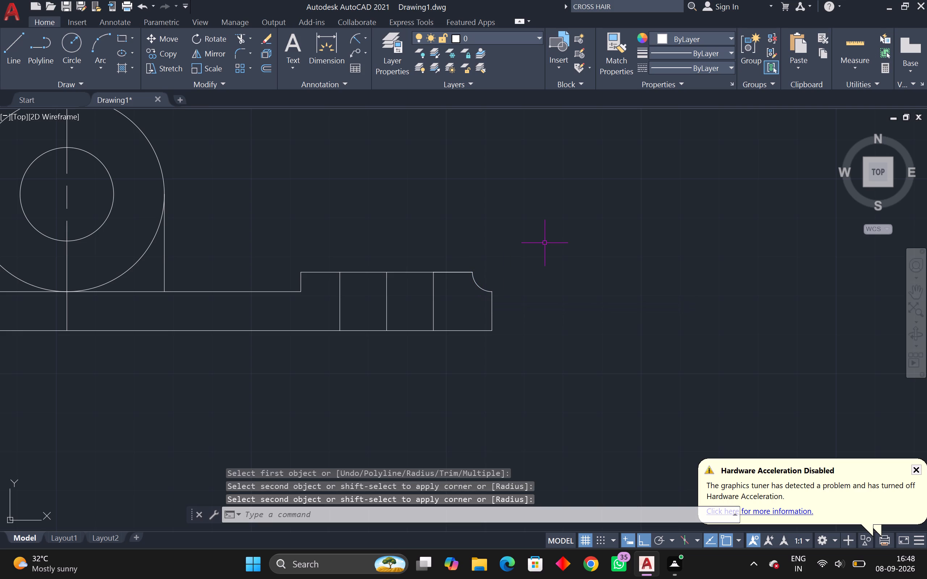
Fillet the corner between the boss's left vertical edge and the plate's long upper line with the same radius 5.
{"action": "key", "text": "space"}
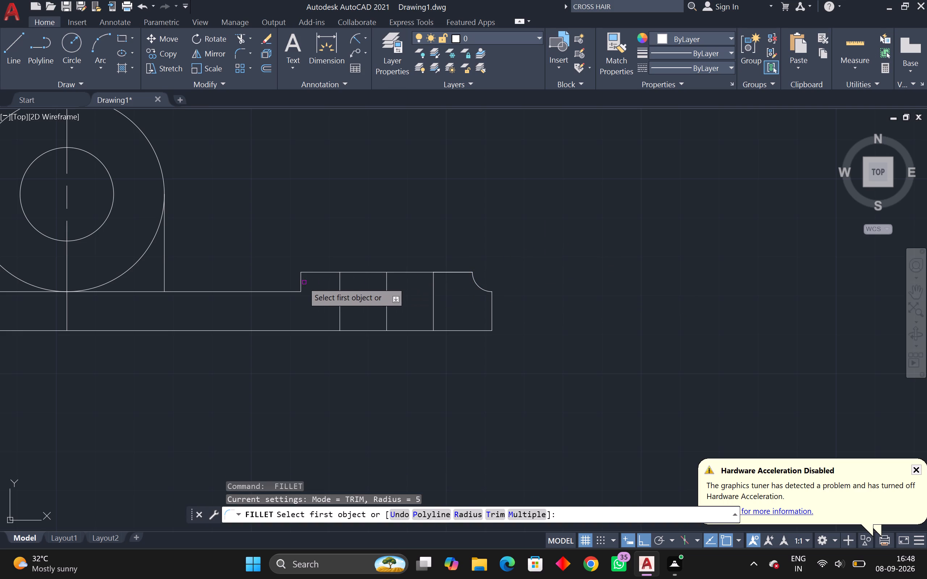
{"action": "left_click", "coordinate": [299, 279]}
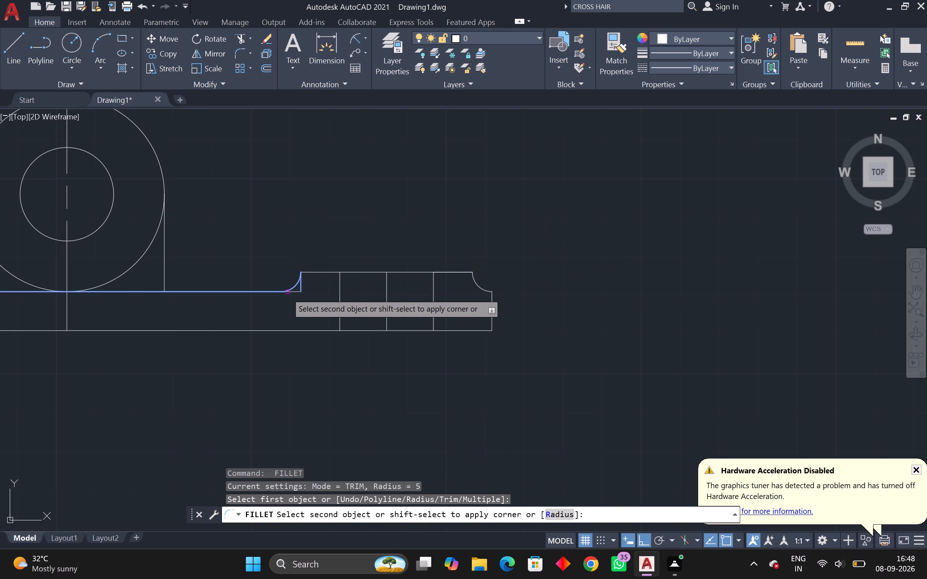
{"action": "left_click", "coordinate": [287, 293]}
{"action": "key", "text": "Escape"}
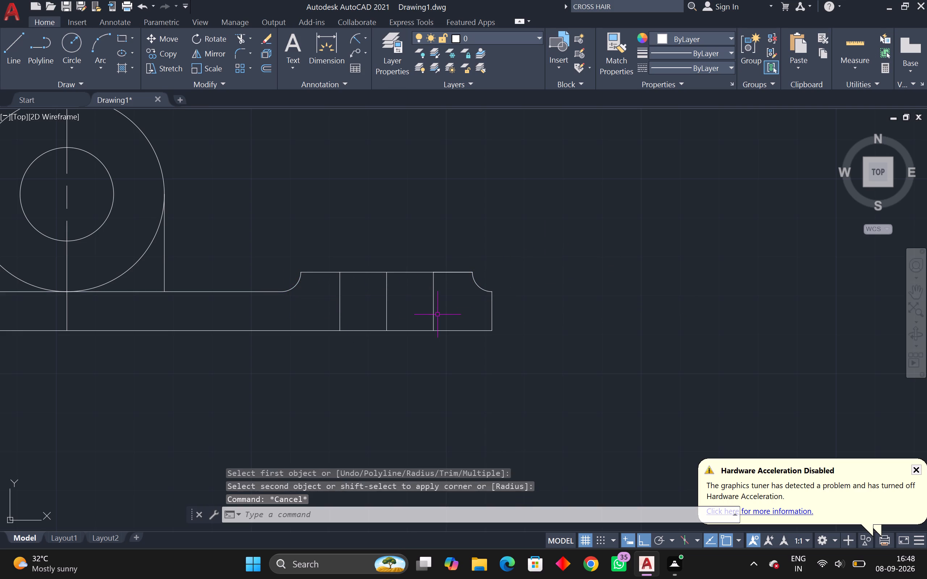
{"action": "key", "text": "Escape"}
Hatch the plate and boss section areas on both sides of the hole with the ANSI31 pattern, leaving the hole unhatched.
{"action": "scroll", "coordinate": [437, 314], "scroll_direction": "down", "scroll_amount": 1}
{"action": "middle_click_drag", "start_coordinate": [442, 316], "coordinate": [591, 301]}
{"action": "scroll", "coordinate": [591, 301], "scroll_direction": "down", "scroll_amount": 1}
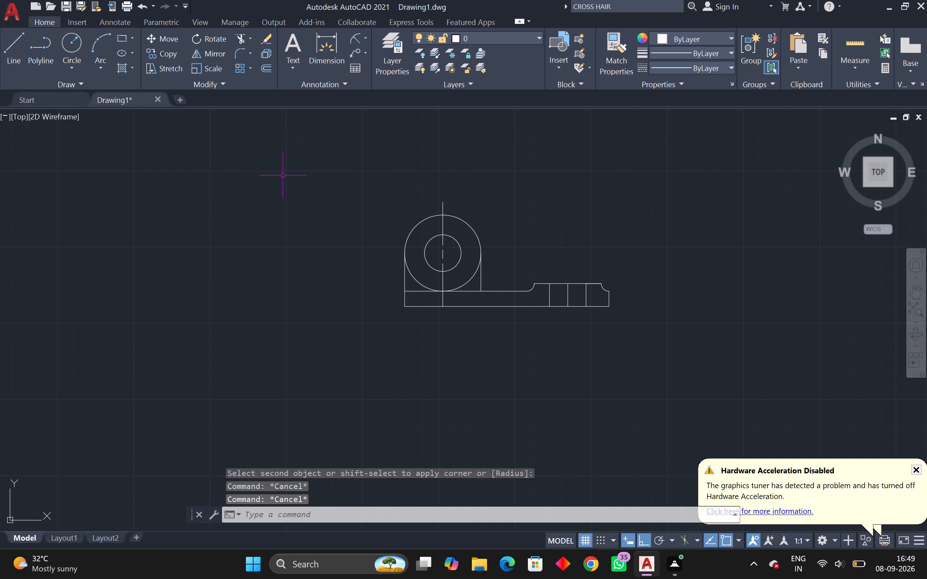
{"action": "left_click", "coordinate": [128, 68]}
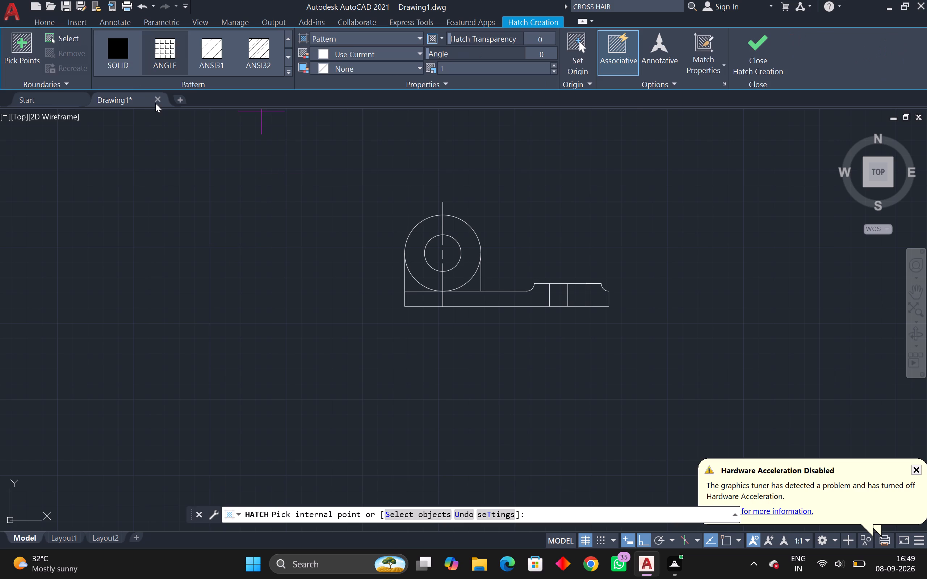
{"action": "left_click", "coordinate": [201, 55]}
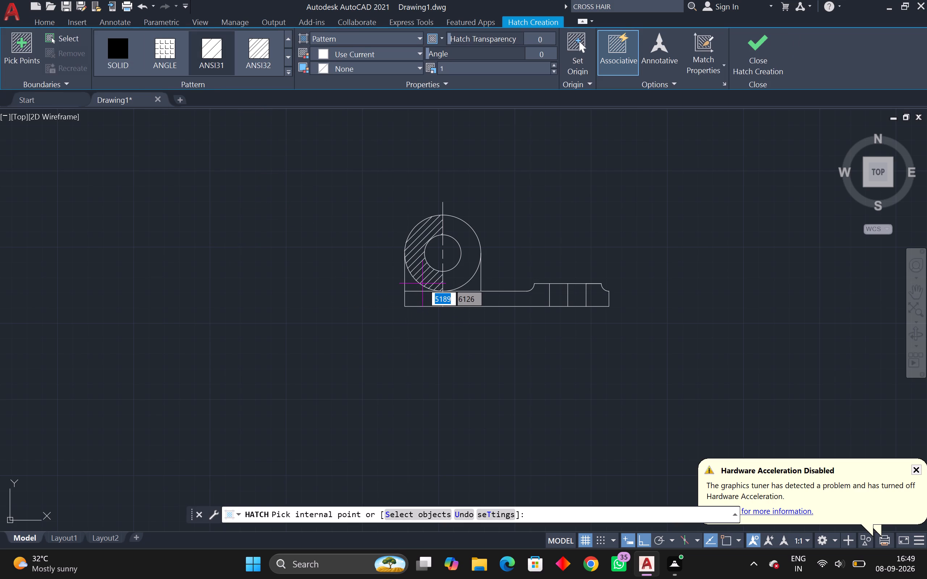
{"action": "left_click", "coordinate": [420, 294]}
{"action": "left_click", "coordinate": [477, 300]}
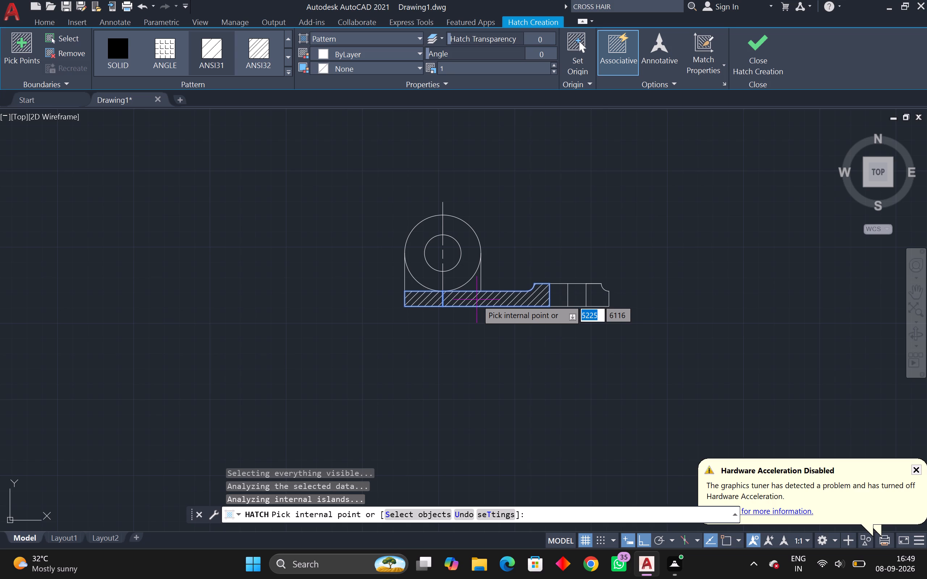
{"action": "left_click", "coordinate": [599, 296]}
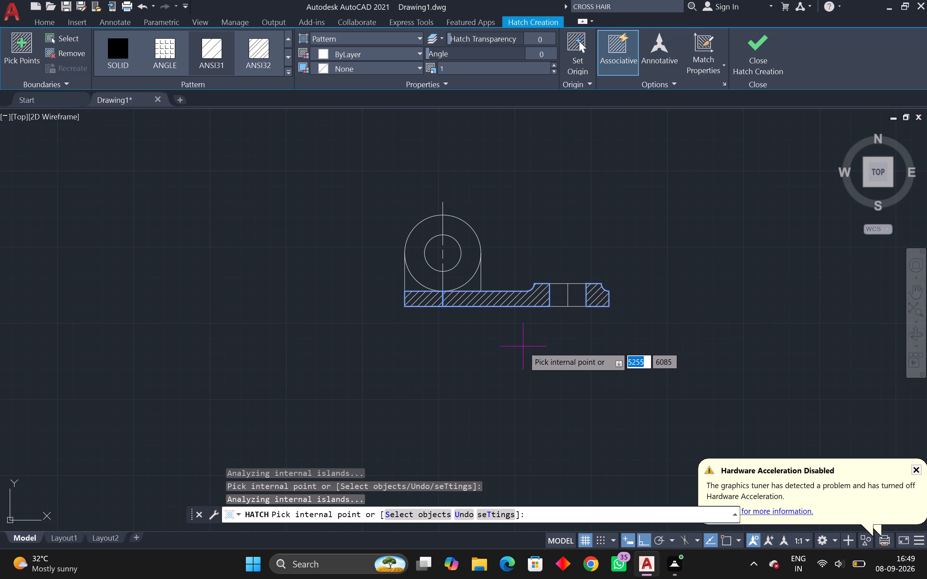
{"action": "key", "text": "Escape"}
{"action": "key", "text": "Escape"}
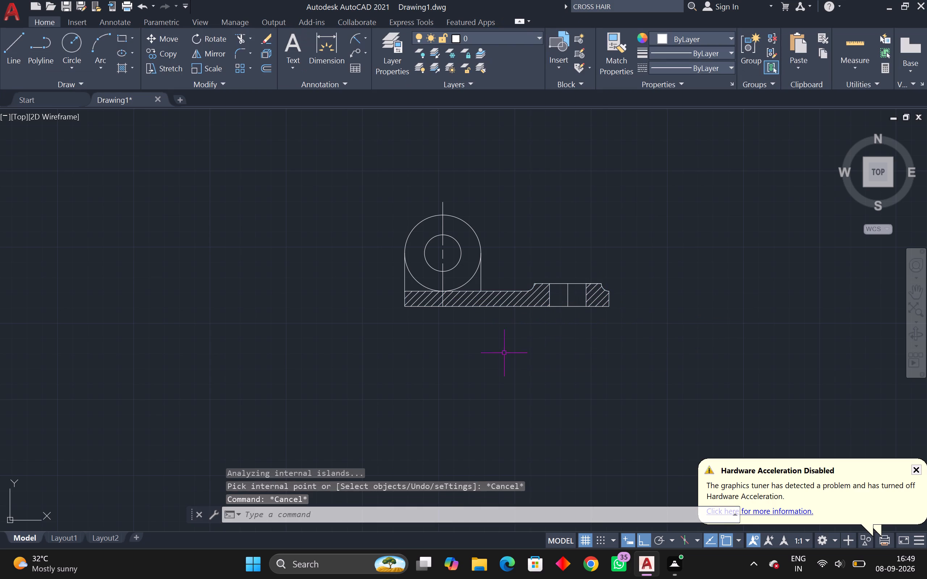
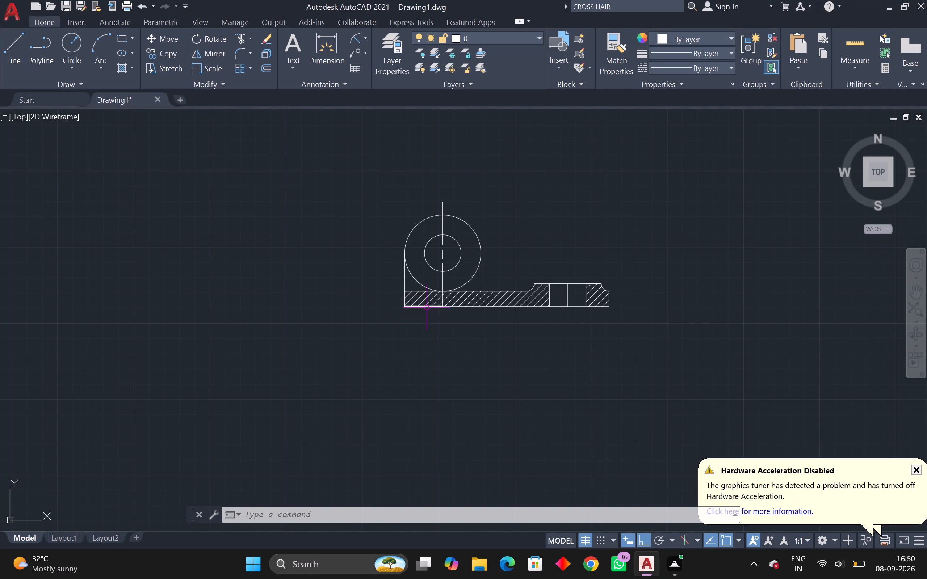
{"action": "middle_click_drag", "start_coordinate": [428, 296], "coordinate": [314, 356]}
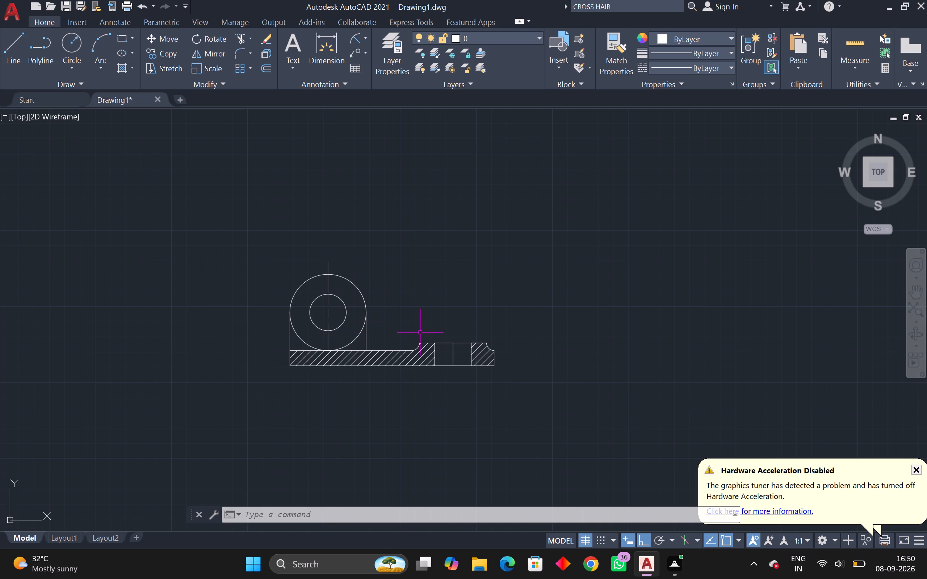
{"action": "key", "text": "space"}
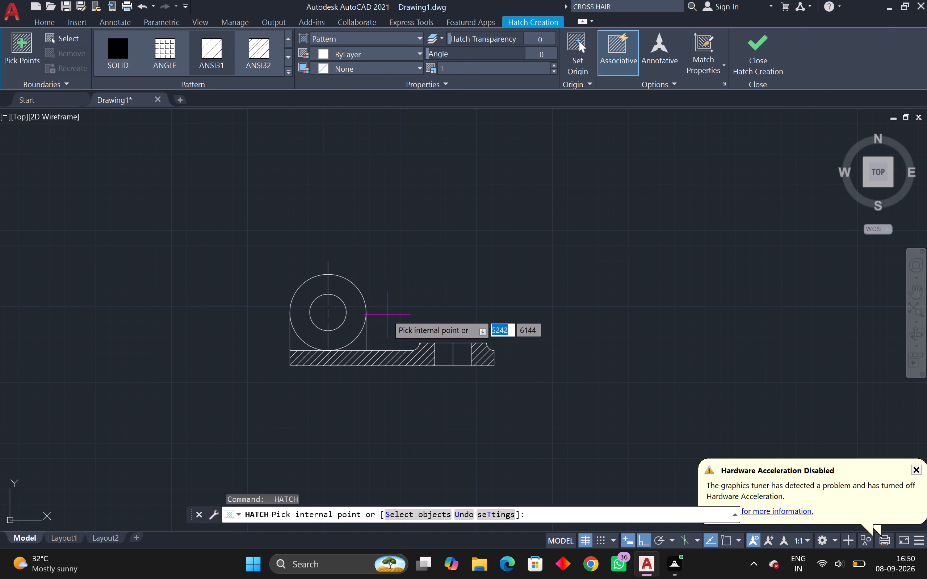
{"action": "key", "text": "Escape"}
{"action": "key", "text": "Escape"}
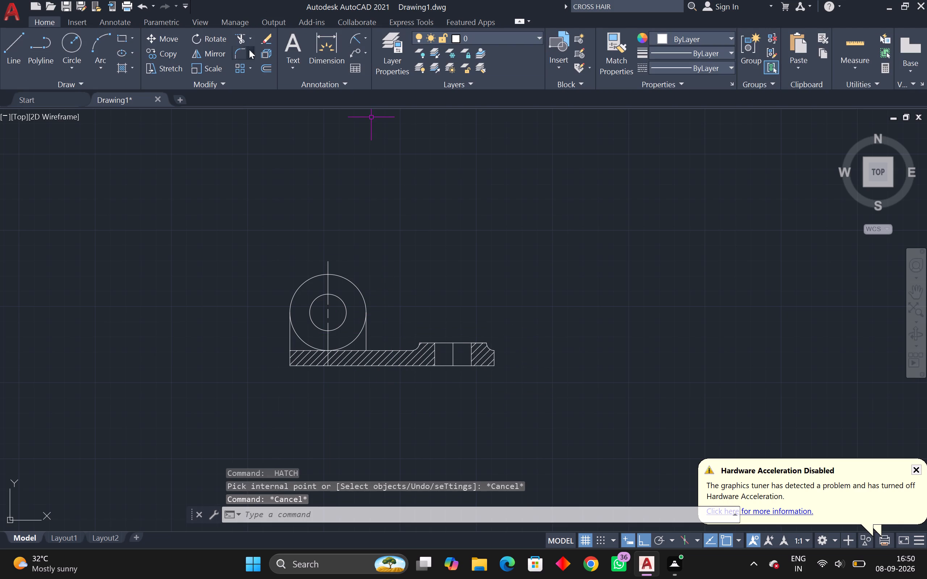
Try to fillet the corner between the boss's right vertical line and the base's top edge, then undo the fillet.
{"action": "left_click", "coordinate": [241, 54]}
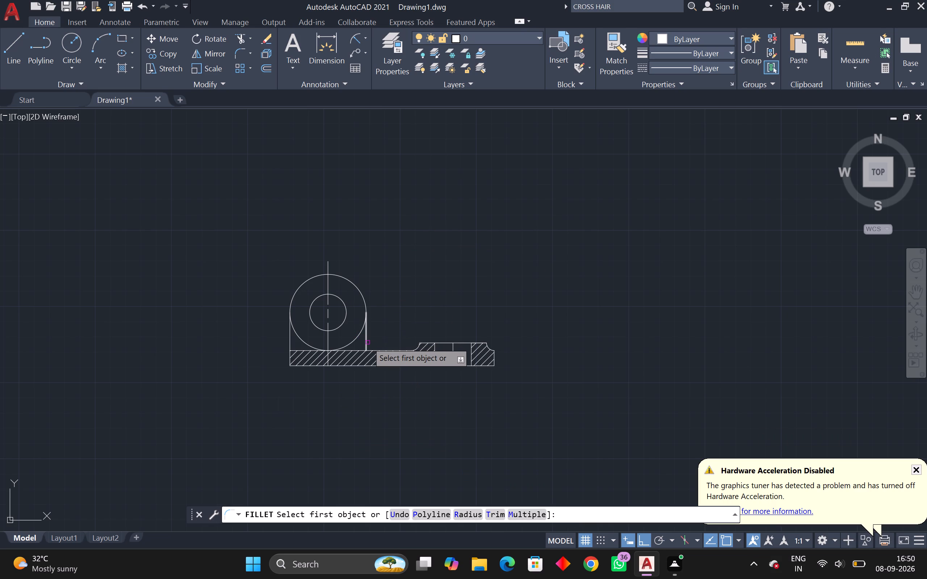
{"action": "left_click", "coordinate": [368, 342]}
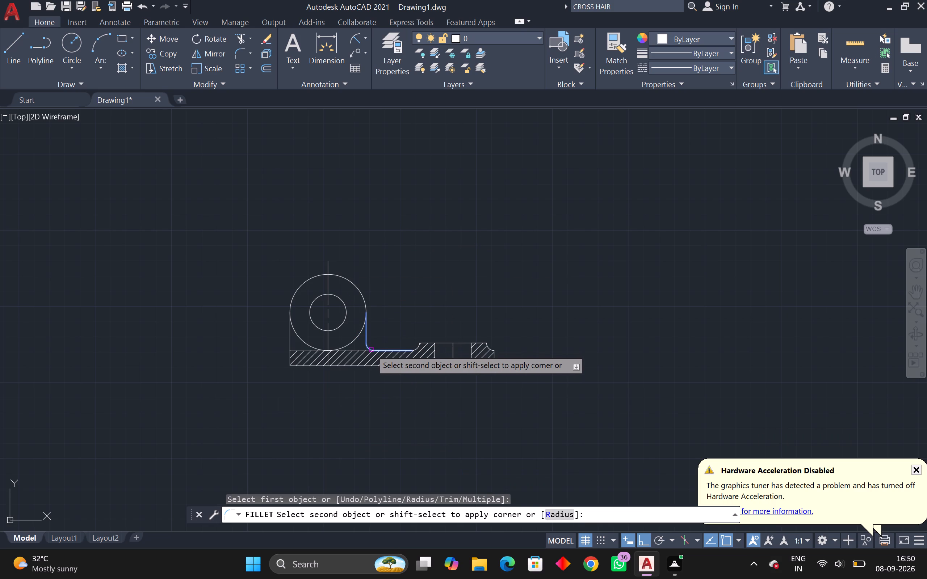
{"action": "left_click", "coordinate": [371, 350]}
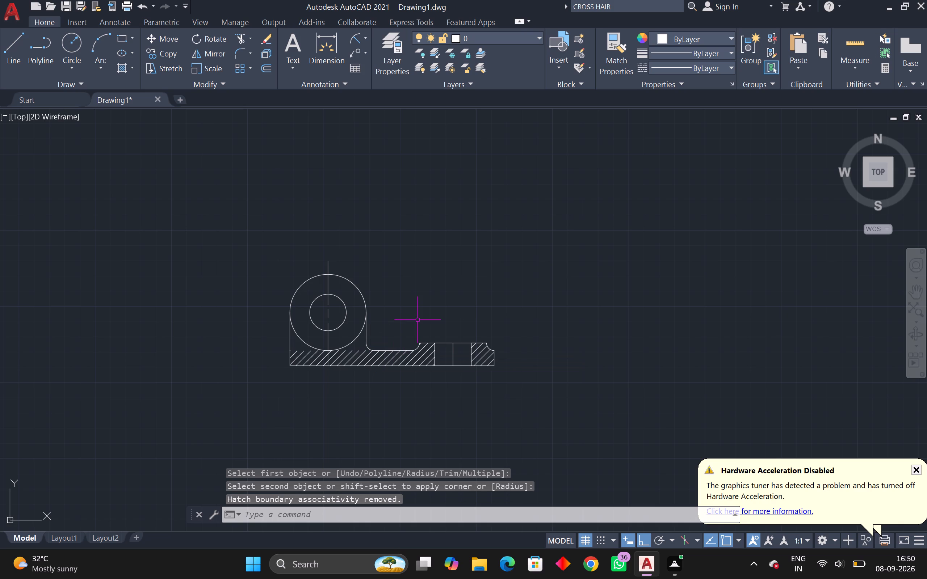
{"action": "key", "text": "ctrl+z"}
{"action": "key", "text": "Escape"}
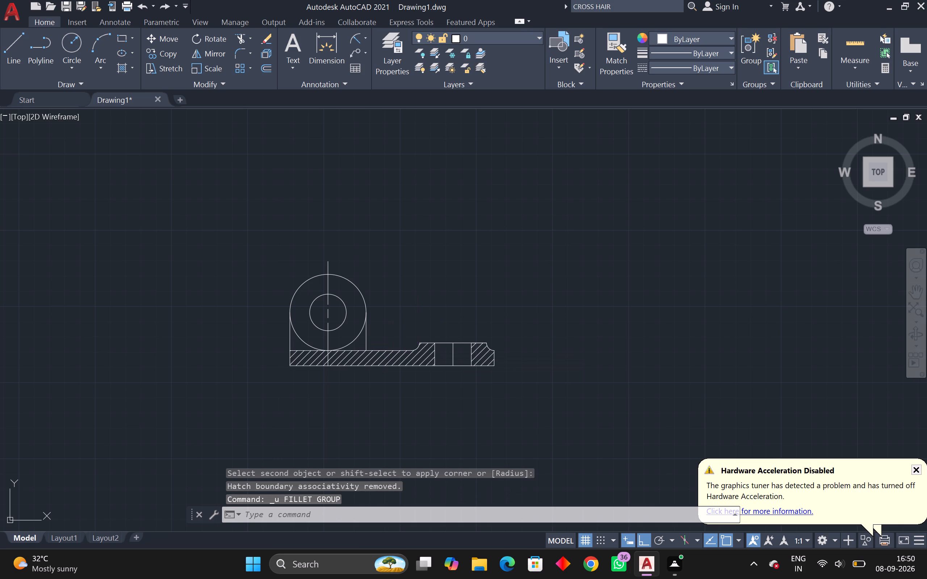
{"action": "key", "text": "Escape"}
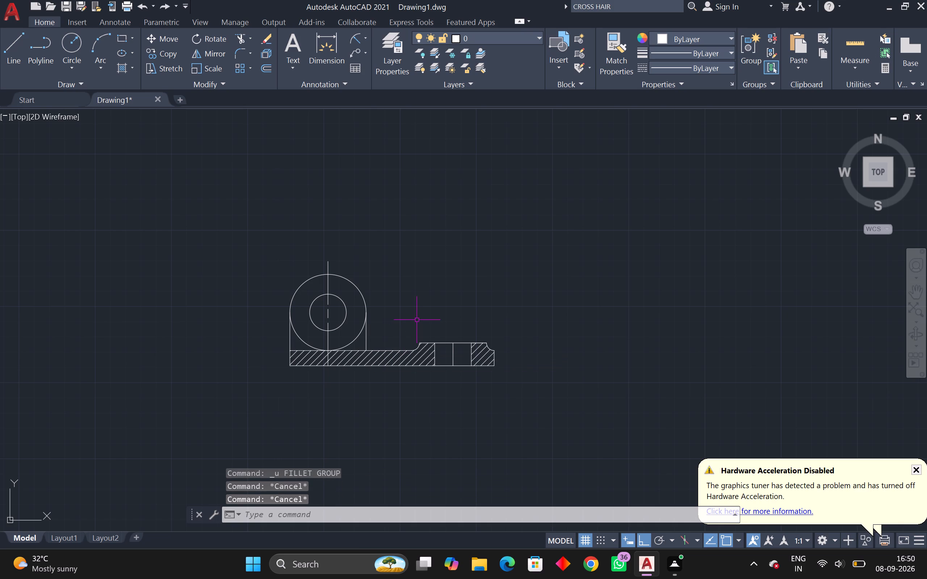
Draw a vertical projection line in the dash-dot ACAD linetype, downward from the lower-left corner of the hatched base.
{"action": "scroll", "coordinate": [417, 320], "scroll_direction": "down", "scroll_amount": 1}
{"action": "middle_click_drag", "start_coordinate": [417, 320], "coordinate": [435, 288]}
{"action": "middle_click_drag", "start_coordinate": [318, 389], "coordinate": [386, 348]}
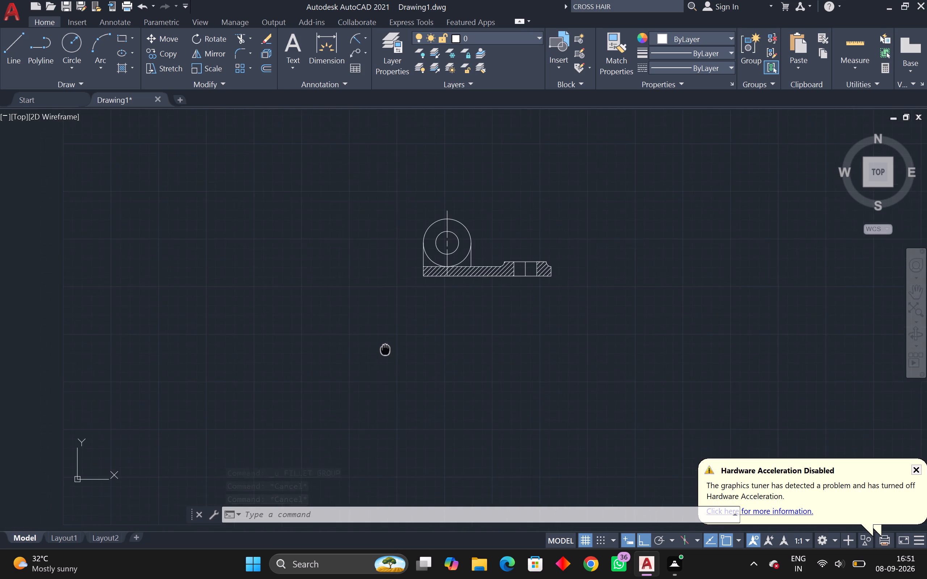
{"action": "middle_click_drag", "start_coordinate": [386, 348], "coordinate": [385, 331]}
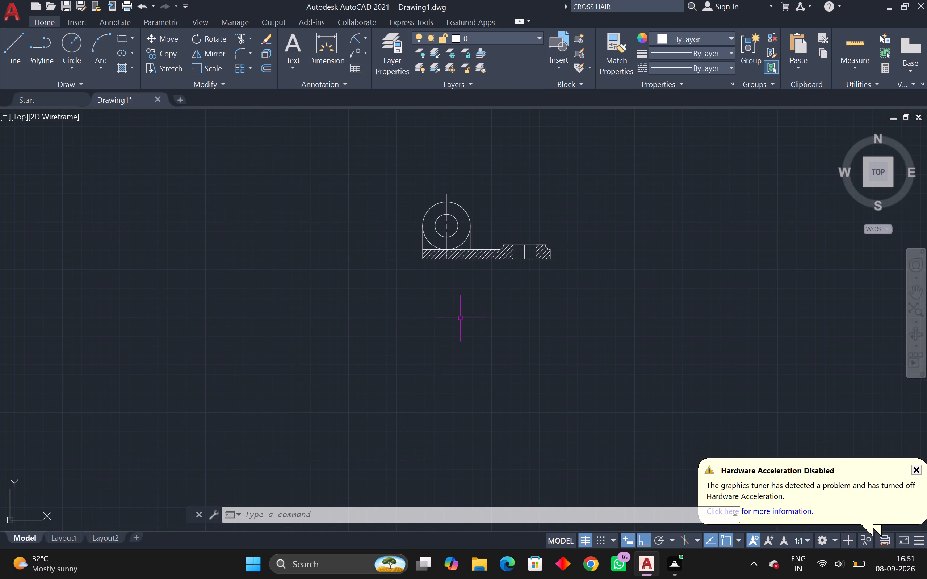
{"action": "type", "text": "L"}
{"action": "key", "text": "space"}
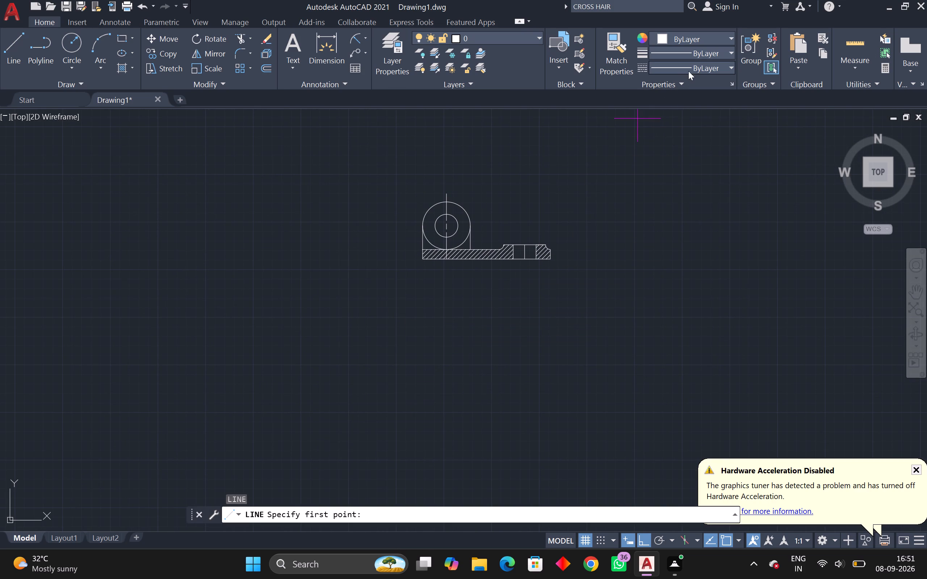
{"action": "left_click", "coordinate": [691, 69]}
{"action": "left_click", "coordinate": [677, 117]}
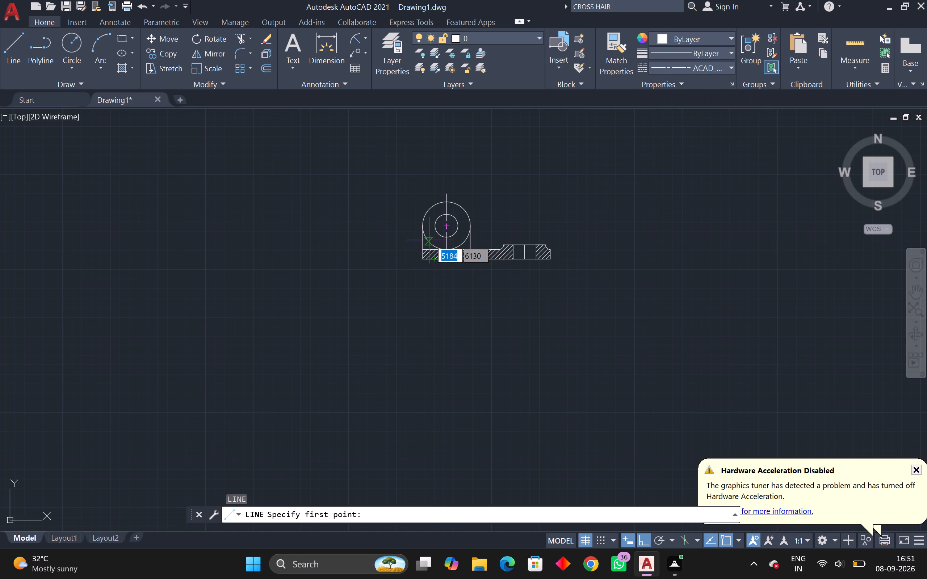
{"action": "scroll", "coordinate": [428, 245], "scroll_direction": "up", "scroll_amount": 2}
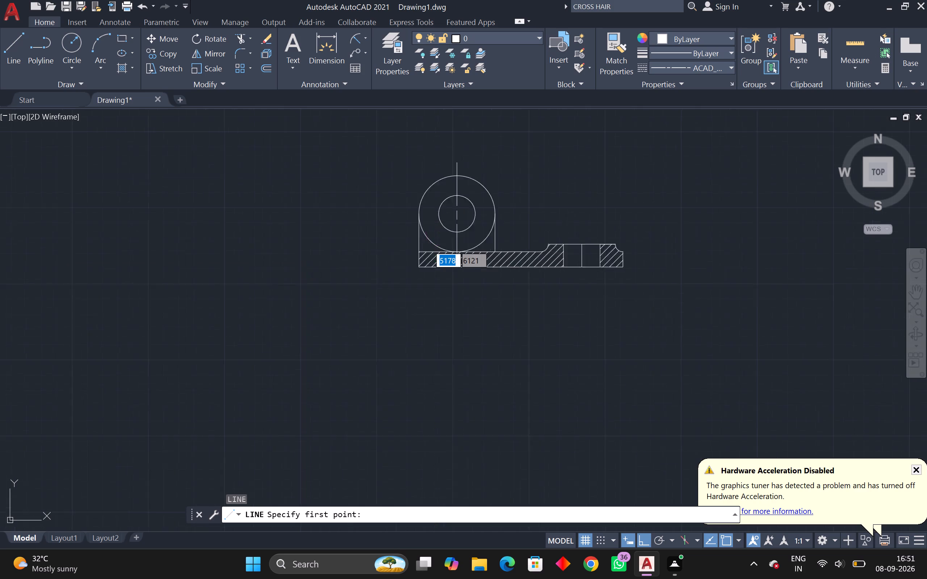
{"action": "left_click", "coordinate": [414, 281]}
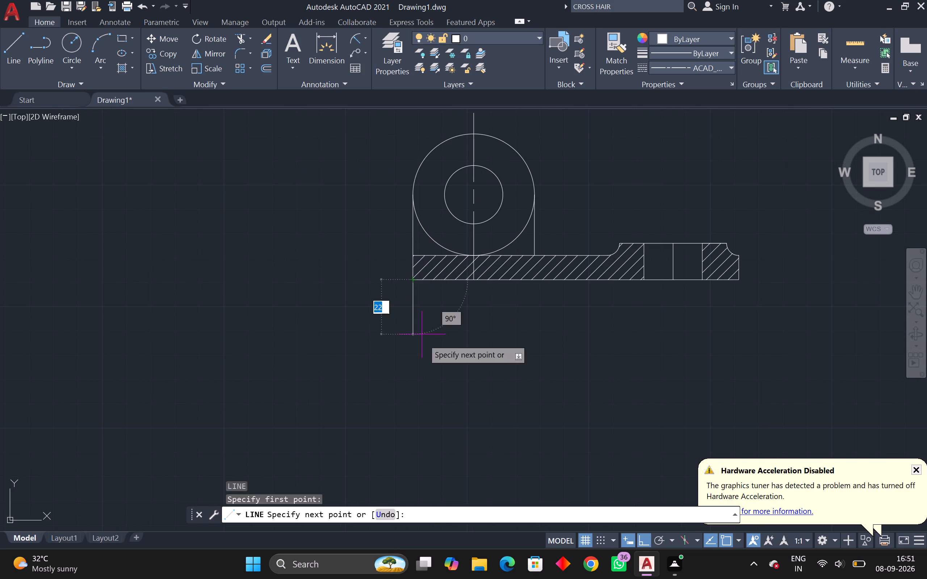
{"action": "middle_click_drag", "start_coordinate": [426, 358], "coordinate": [460, 278]}
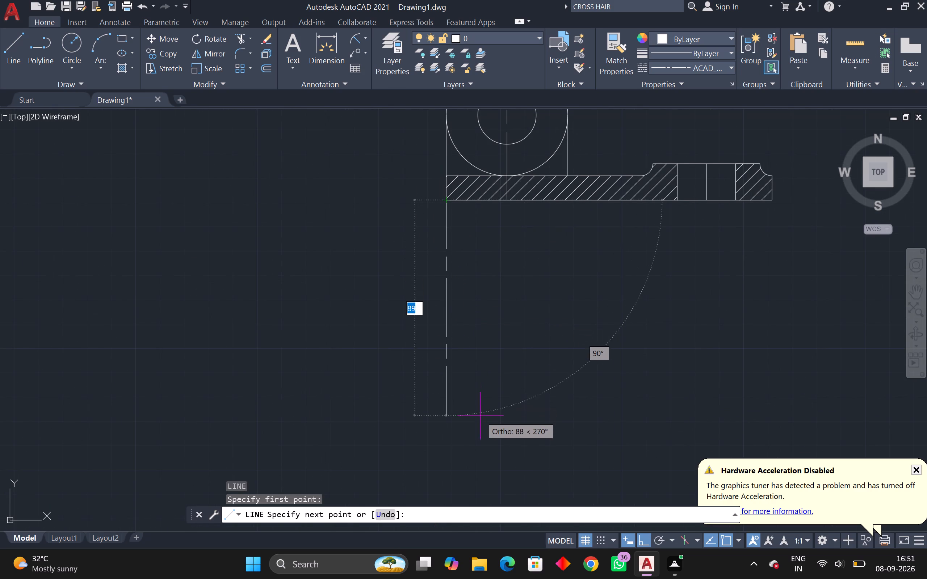
{"action": "left_click", "coordinate": [474, 454]}
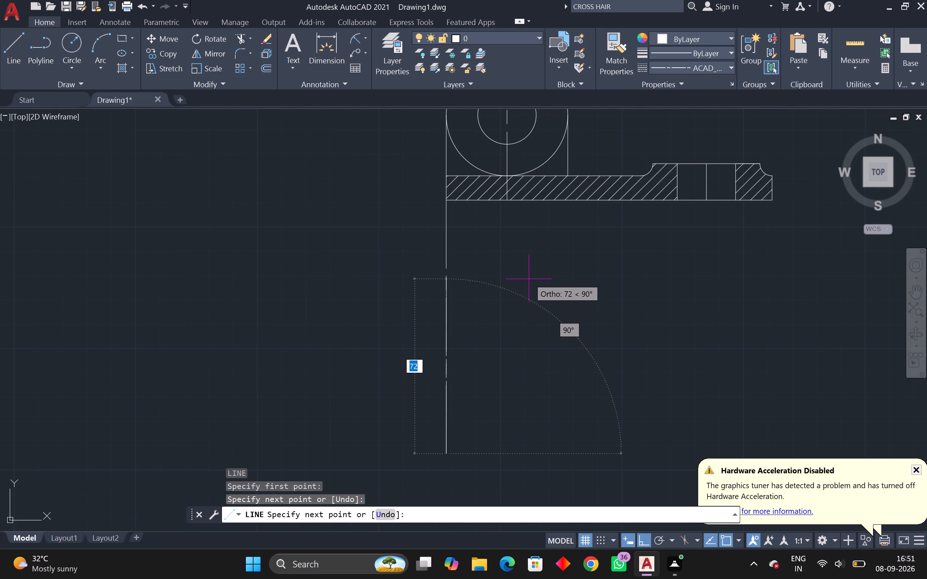
{"action": "key", "text": "space"}
Draw vertical dash-dot projection lines downward from the inner circle's left quadrant and from the lower end of the circles' centre line.
{"action": "key", "text": "space"}
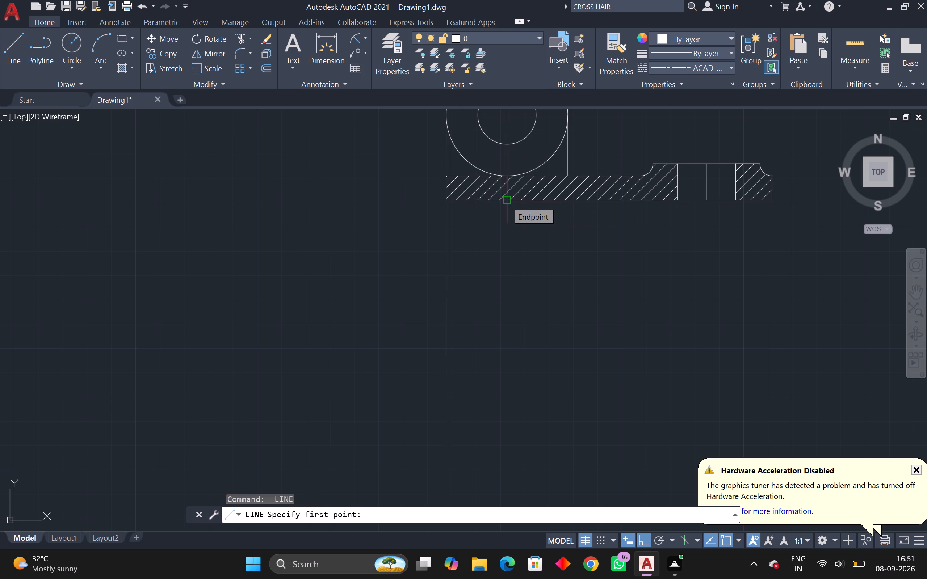
{"action": "middle_click_drag", "start_coordinate": [501, 178], "coordinate": [507, 225]}
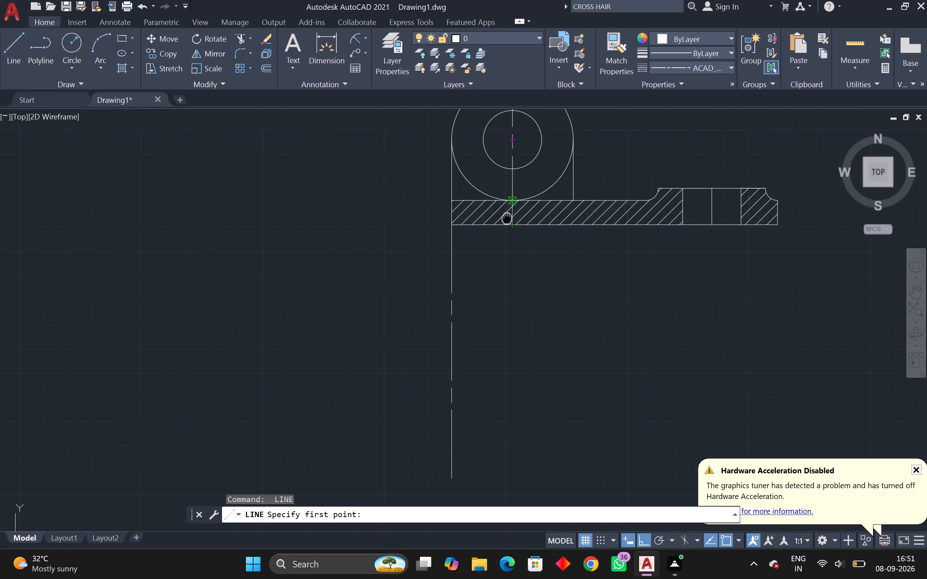
{"action": "middle_click_drag", "start_coordinate": [507, 225], "coordinate": [507, 232]}
{"action": "left_click_drag", "start_coordinate": [486, 171], "coordinate": [486, 179]}
{"action": "middle_click_drag", "start_coordinate": [488, 367], "coordinate": [507, 260]}
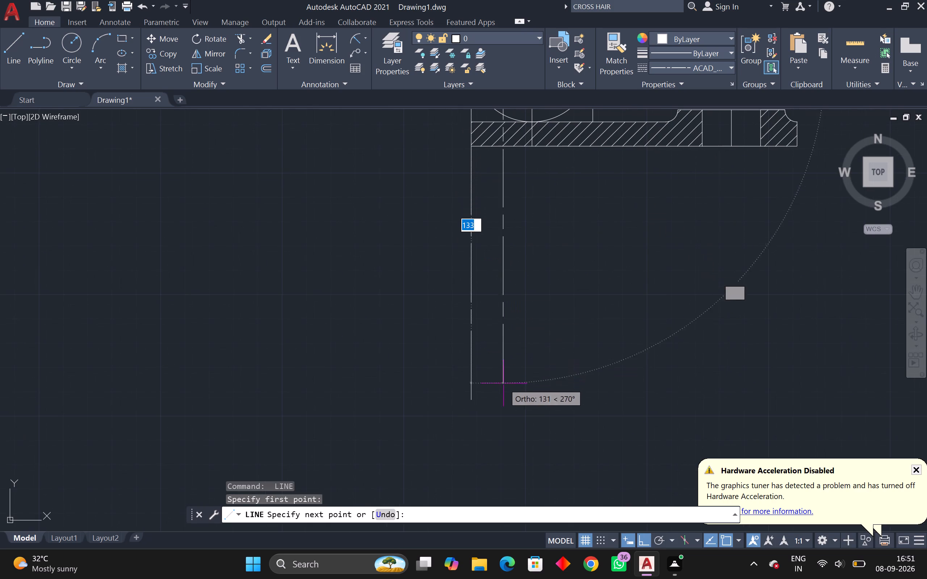
{"action": "left_click", "coordinate": [500, 402]}
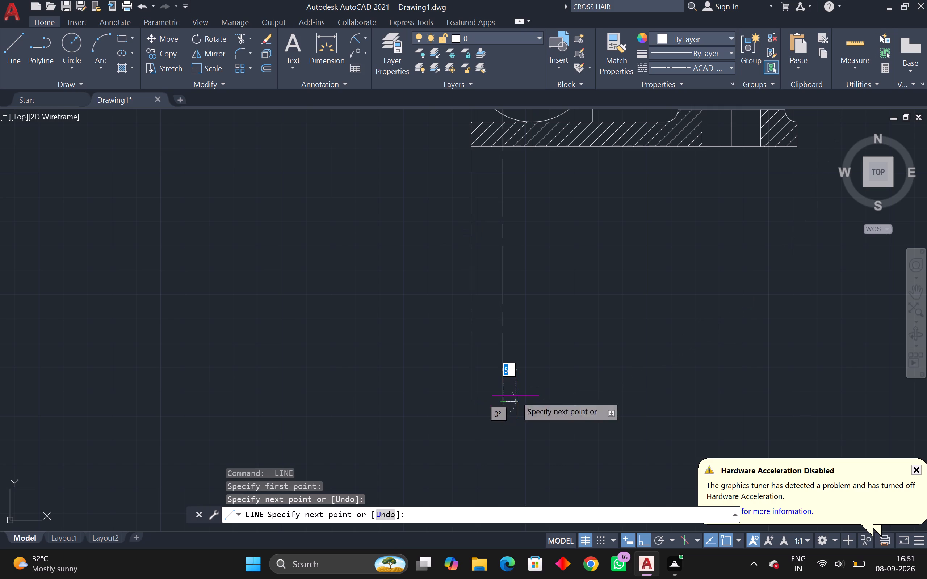
{"action": "key", "text": "space"}
{"action": "middle_click_drag", "start_coordinate": [559, 244], "coordinate": [529, 328]}
{"action": "key", "text": "space"}
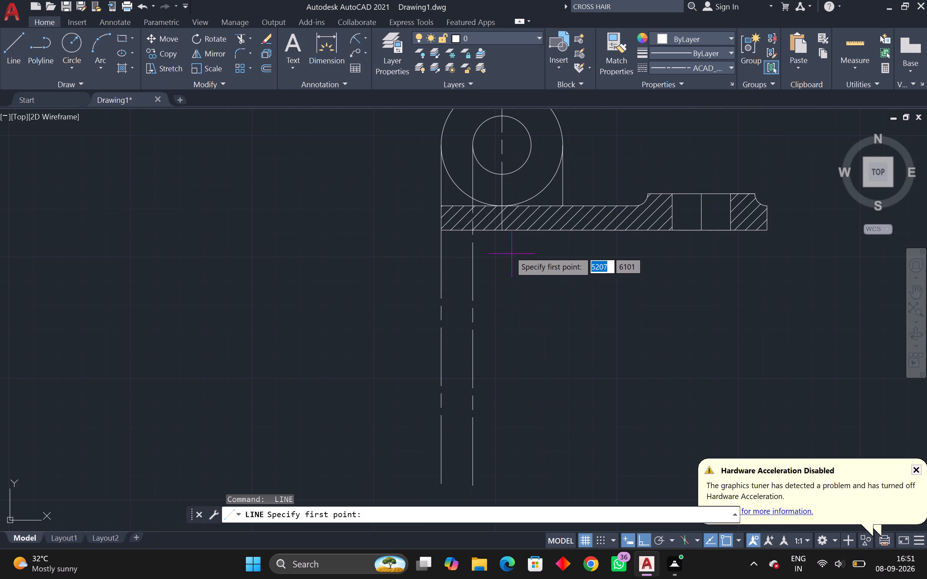
{"action": "left_click", "coordinate": [503, 229]}
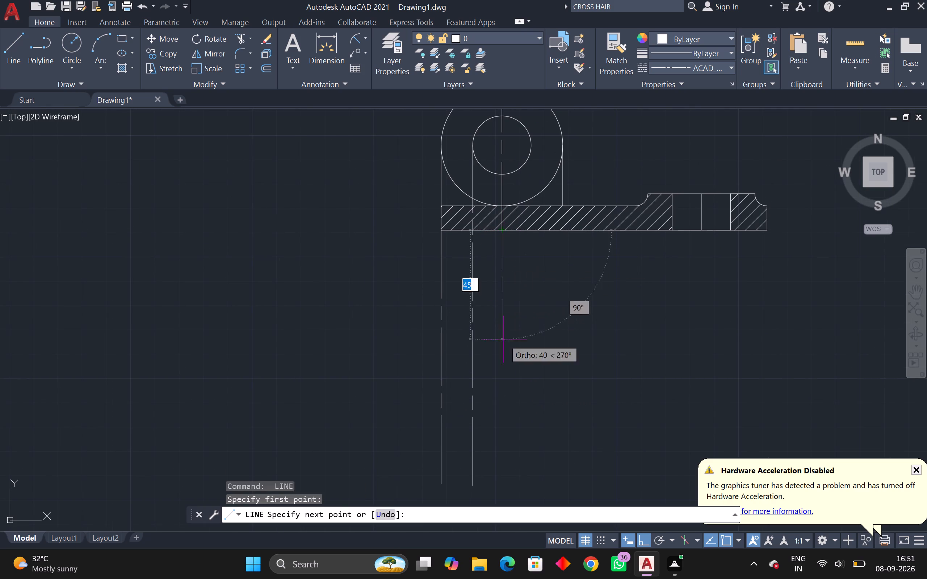
{"action": "left_click", "coordinate": [479, 482]}
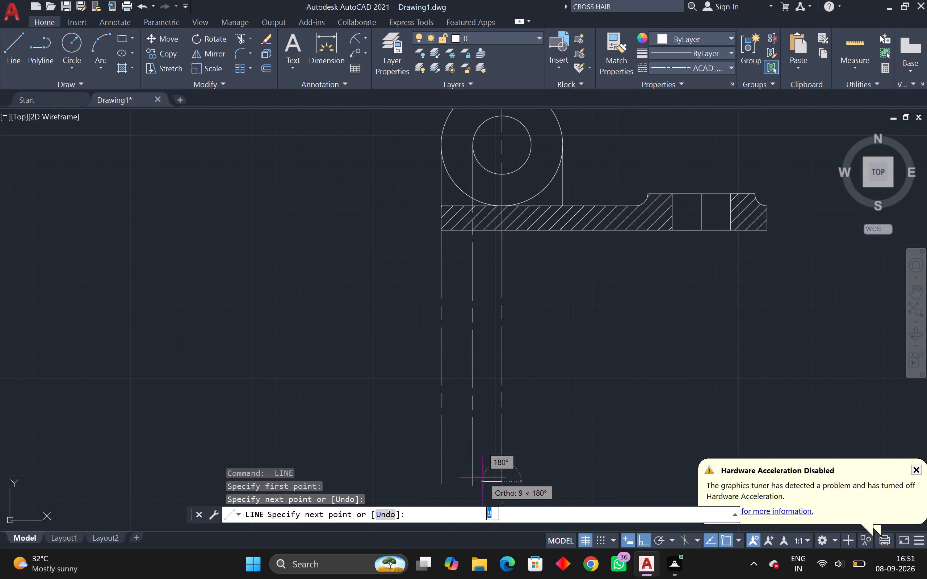
{"action": "key", "text": "space"}
Draw vertical dash-dot projection lines downward from the inner circle's right quadrant and from the foot of the boss's right vertical line.
{"action": "key", "text": "space"}
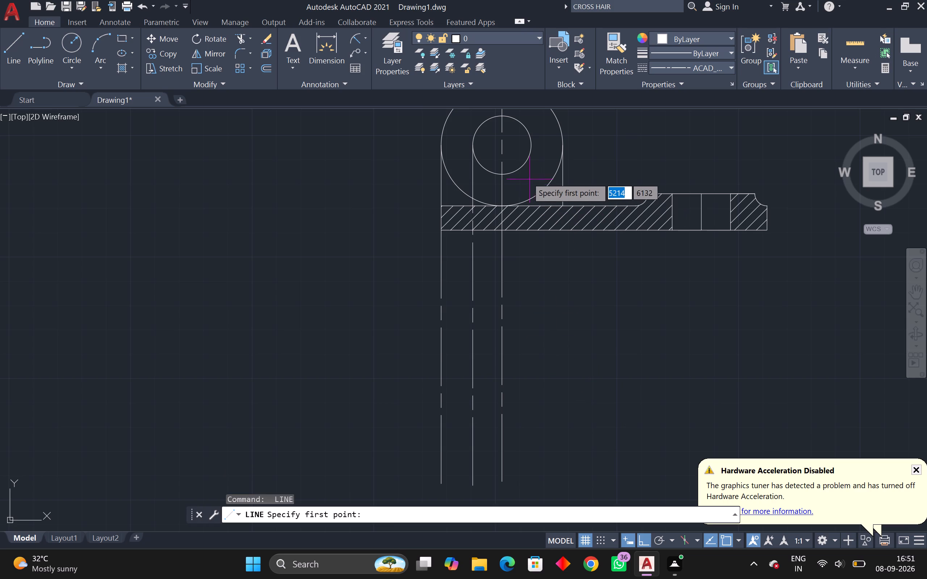
{"action": "left_click", "coordinate": [532, 147]}
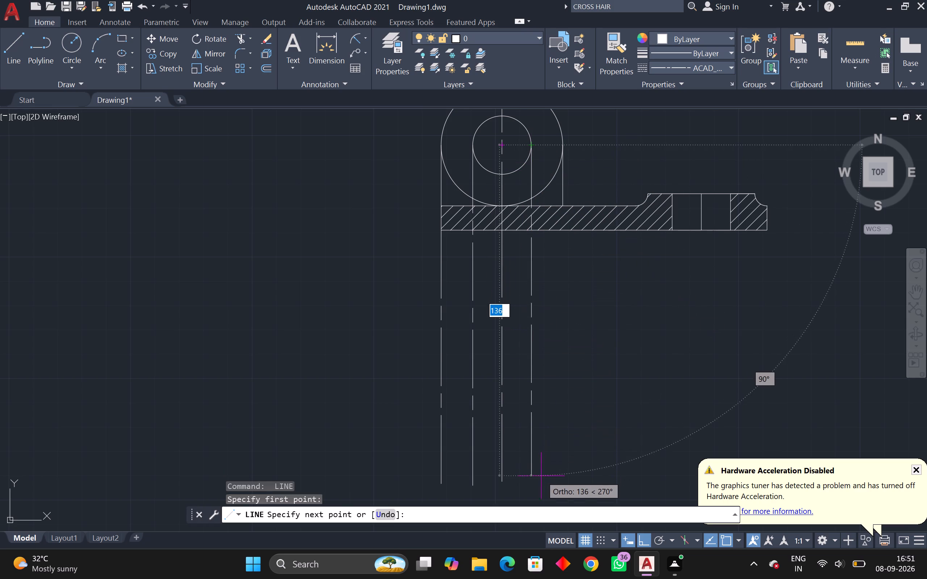
{"action": "left_click", "coordinate": [540, 482]}
{"action": "key", "text": "space"}
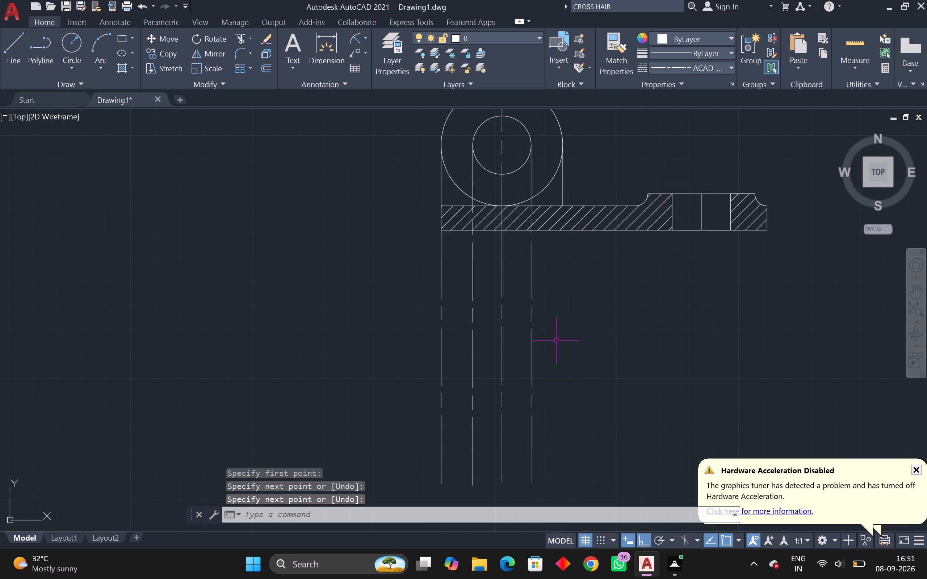
{"action": "key", "text": "space"}
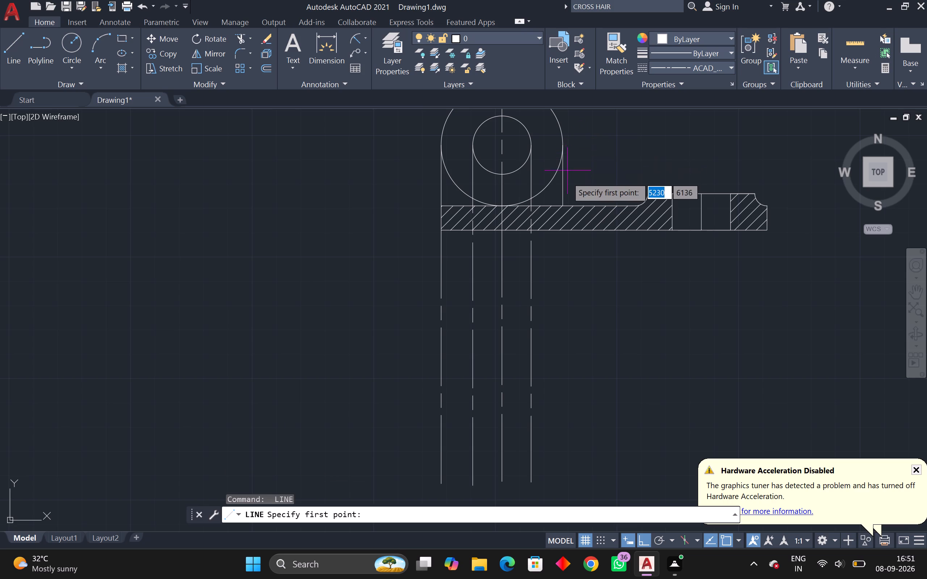
{"action": "left_click_drag", "start_coordinate": [565, 204], "coordinate": [565, 210]}
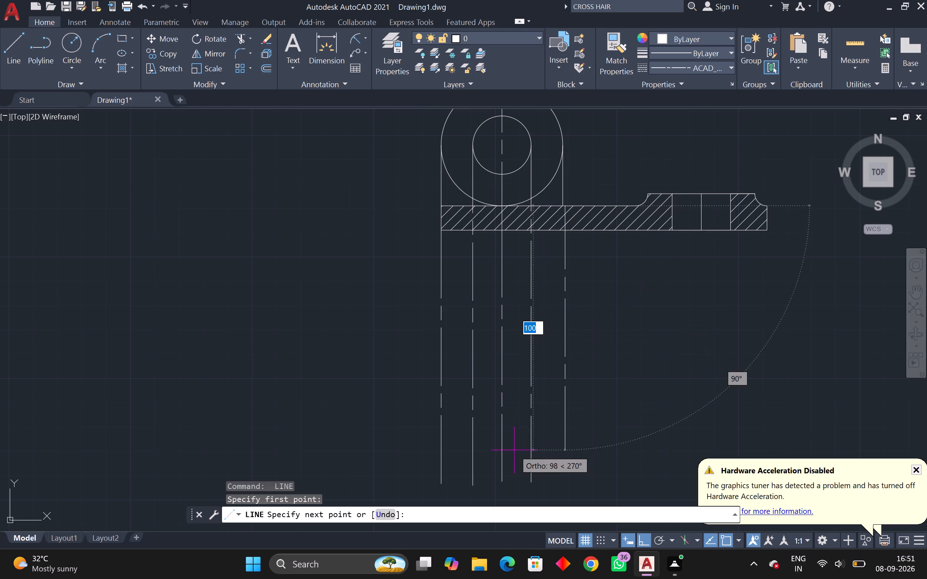
{"action": "left_click", "coordinate": [560, 485]}
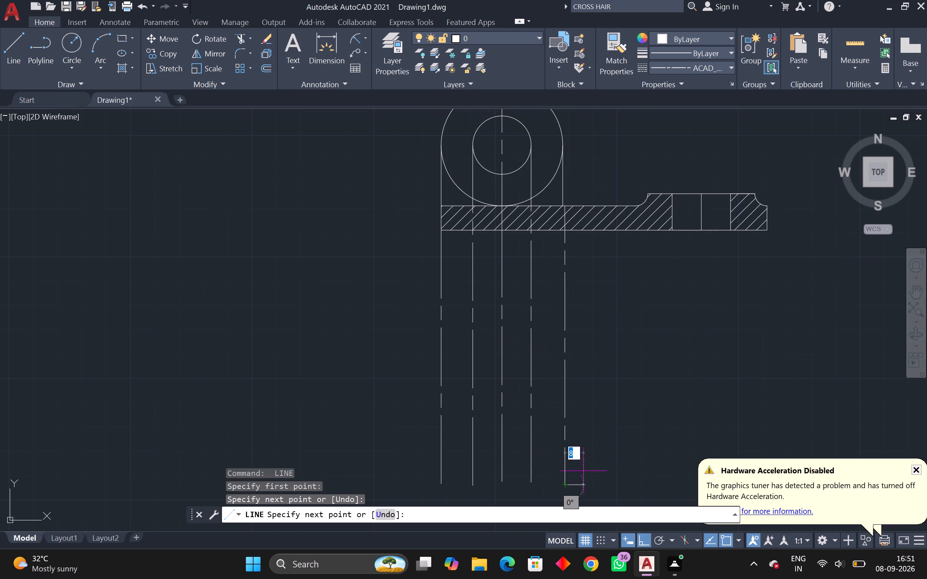
{"action": "key", "text": "space"}
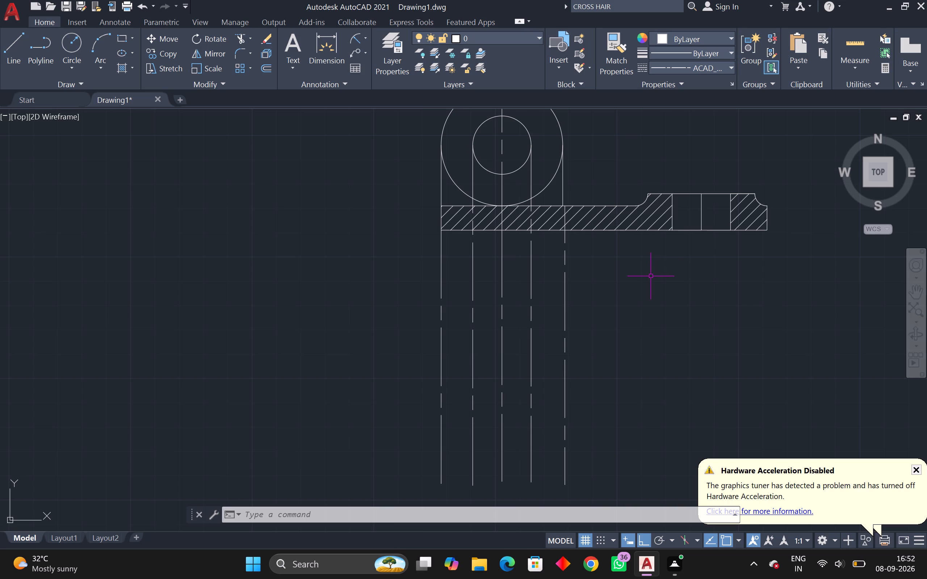
Examine the bracket's isometric view for reference and return to the sectional front view with its projection lines.
{"action": "scroll", "coordinate": [651, 279], "scroll_direction": "down", "scroll_amount": 3}
{"action": "scroll", "coordinate": [600, 367], "scroll_direction": "down", "scroll_amount": 2}
{"action": "middle_click_drag", "start_coordinate": [618, 347], "coordinate": [433, 477]}
{"action": "scroll", "coordinate": [440, 470], "scroll_direction": "down", "scroll_amount": 2}
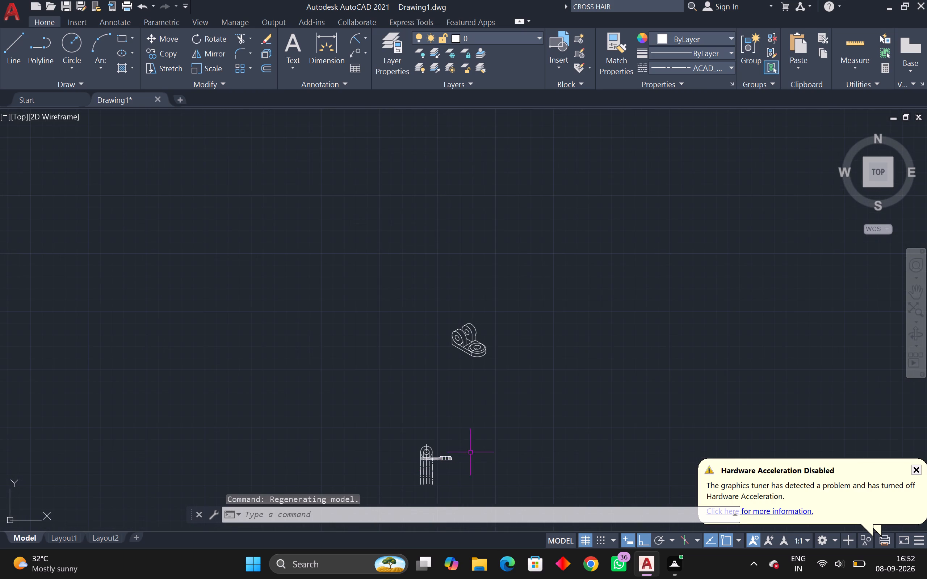
{"action": "scroll", "coordinate": [473, 451], "scroll_direction": "down", "scroll_amount": 4}
{"action": "scroll", "coordinate": [487, 441], "scroll_direction": "up", "scroll_amount": 5}
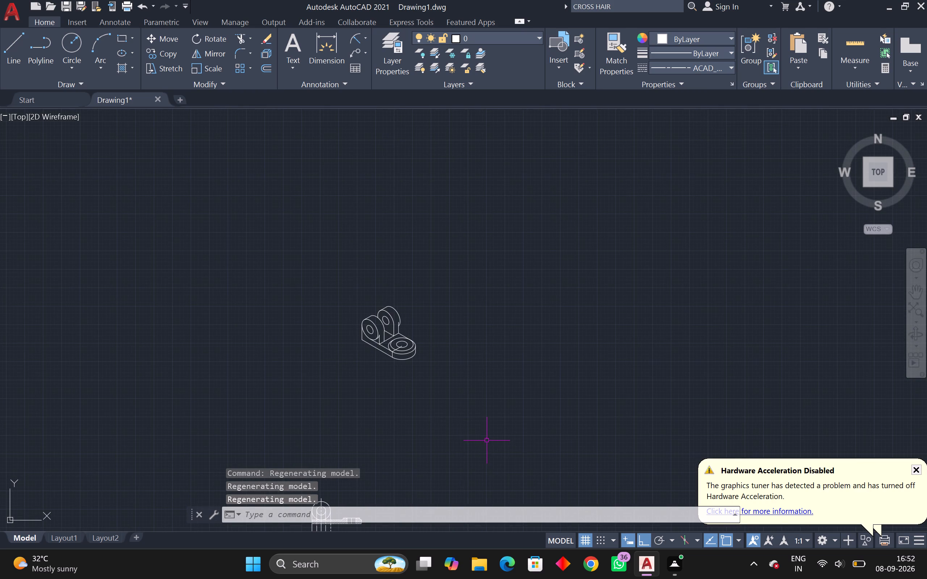
{"action": "middle_click_drag", "start_coordinate": [427, 380], "coordinate": [446, 385]}
{"action": "scroll", "coordinate": [440, 376], "scroll_direction": "up", "scroll_amount": 3}
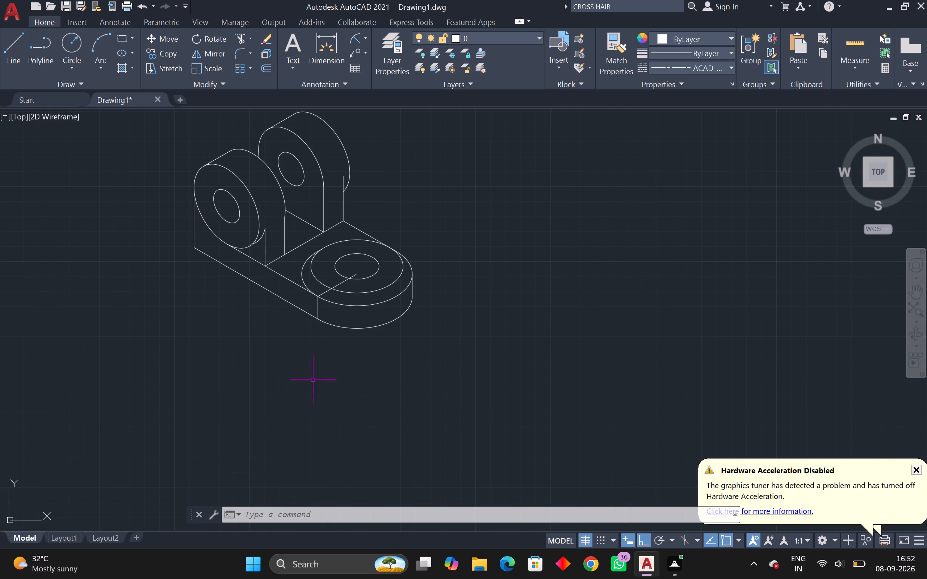
{"action": "scroll", "coordinate": [313, 380], "scroll_direction": "down", "scroll_amount": 2}
{"action": "middle_click_drag", "start_coordinate": [313, 379], "coordinate": [483, 263]}
{"action": "middle_click_drag", "start_coordinate": [267, 378], "coordinate": [296, 348]}
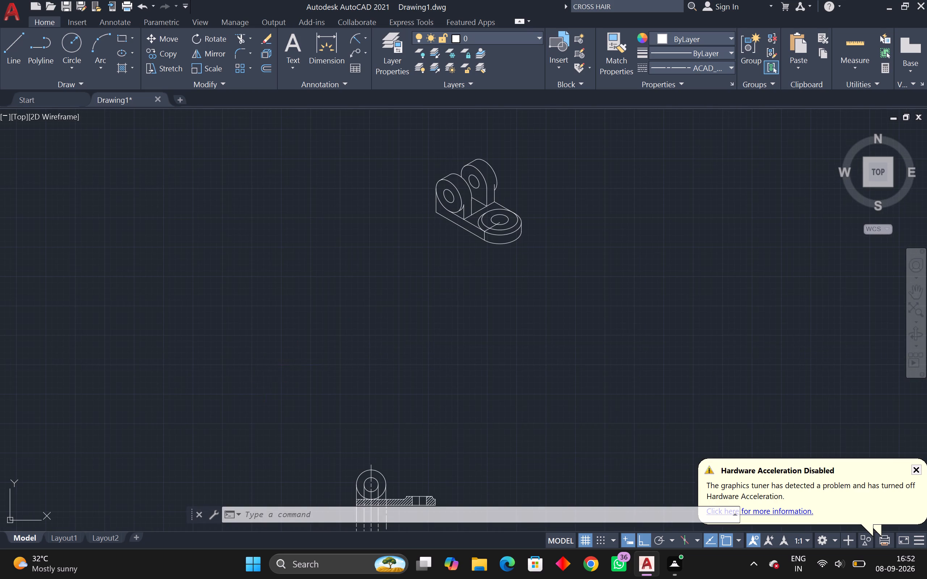
{"action": "middle_click_drag", "start_coordinate": [296, 348], "coordinate": [370, 284]}
{"action": "middle_click_drag", "start_coordinate": [383, 364], "coordinate": [452, 231]}
{"action": "scroll", "coordinate": [559, 313], "scroll_direction": "up", "scroll_amount": 2}
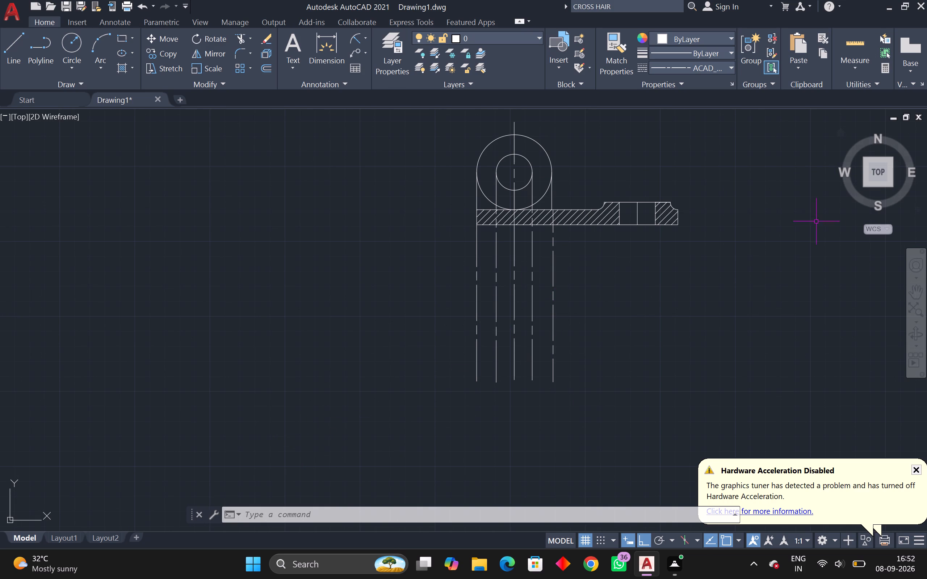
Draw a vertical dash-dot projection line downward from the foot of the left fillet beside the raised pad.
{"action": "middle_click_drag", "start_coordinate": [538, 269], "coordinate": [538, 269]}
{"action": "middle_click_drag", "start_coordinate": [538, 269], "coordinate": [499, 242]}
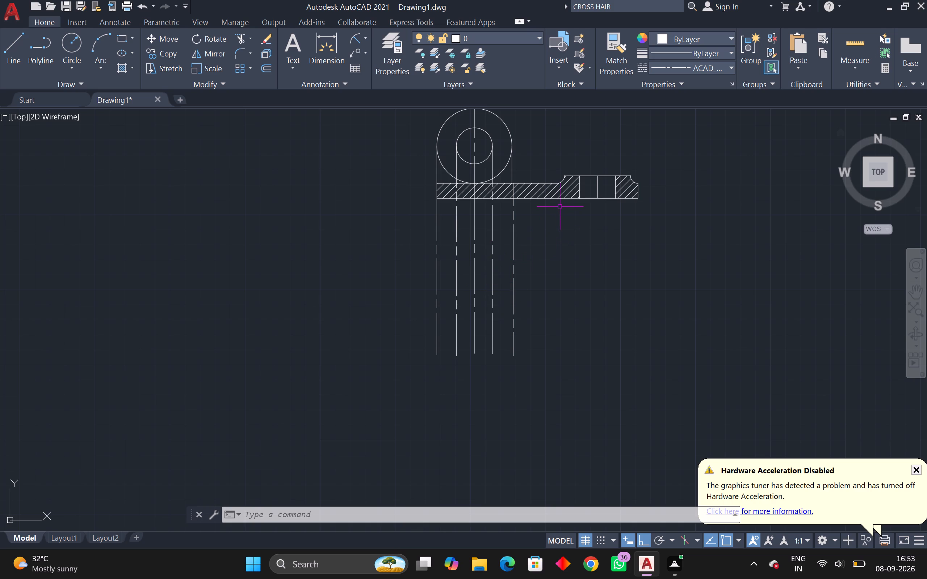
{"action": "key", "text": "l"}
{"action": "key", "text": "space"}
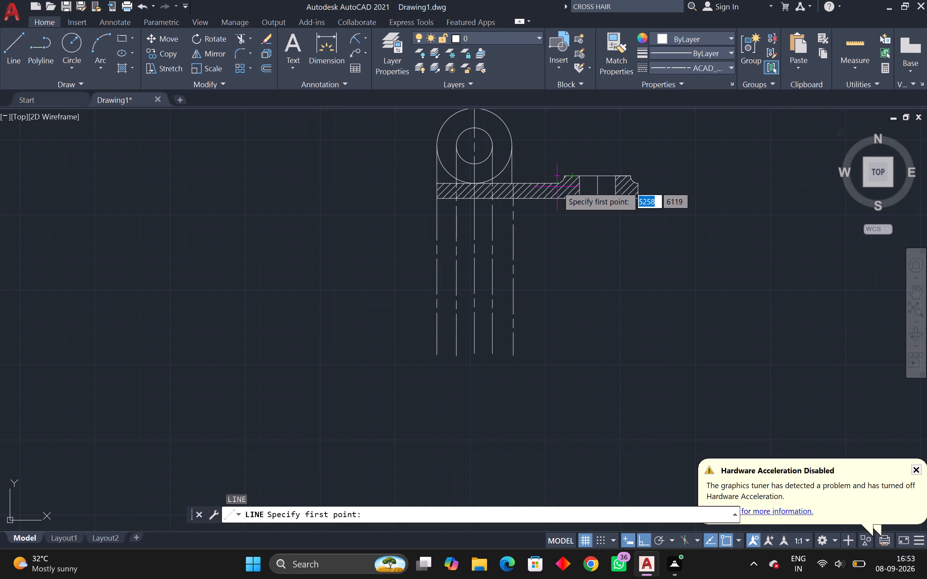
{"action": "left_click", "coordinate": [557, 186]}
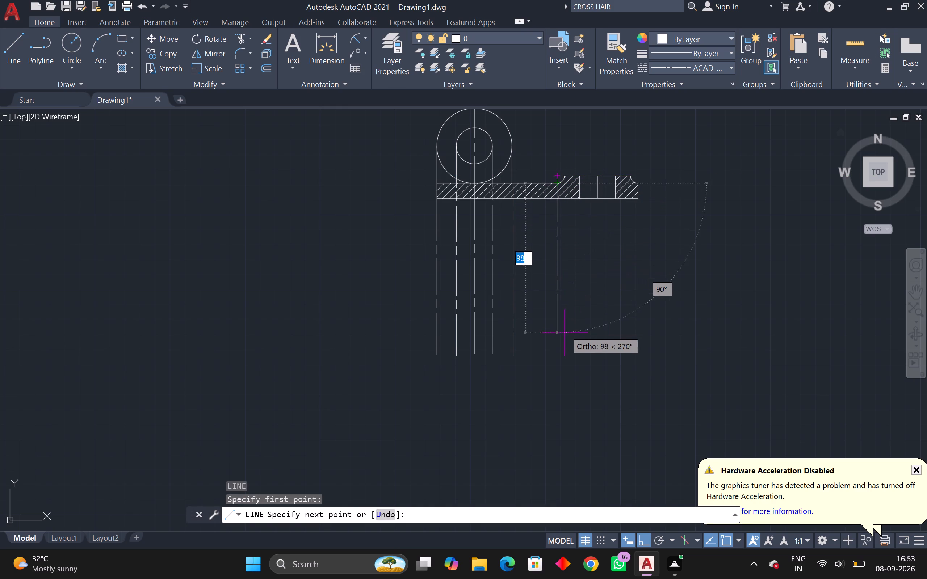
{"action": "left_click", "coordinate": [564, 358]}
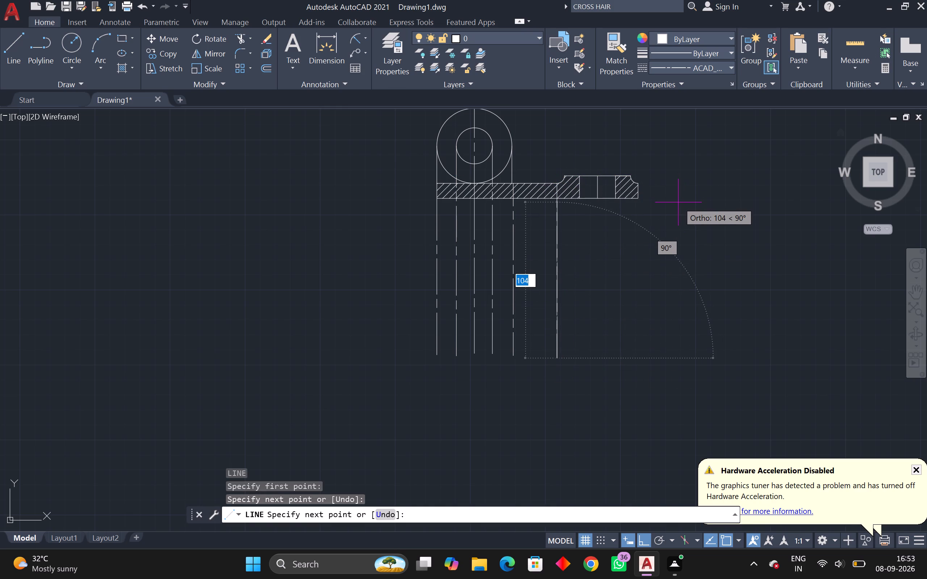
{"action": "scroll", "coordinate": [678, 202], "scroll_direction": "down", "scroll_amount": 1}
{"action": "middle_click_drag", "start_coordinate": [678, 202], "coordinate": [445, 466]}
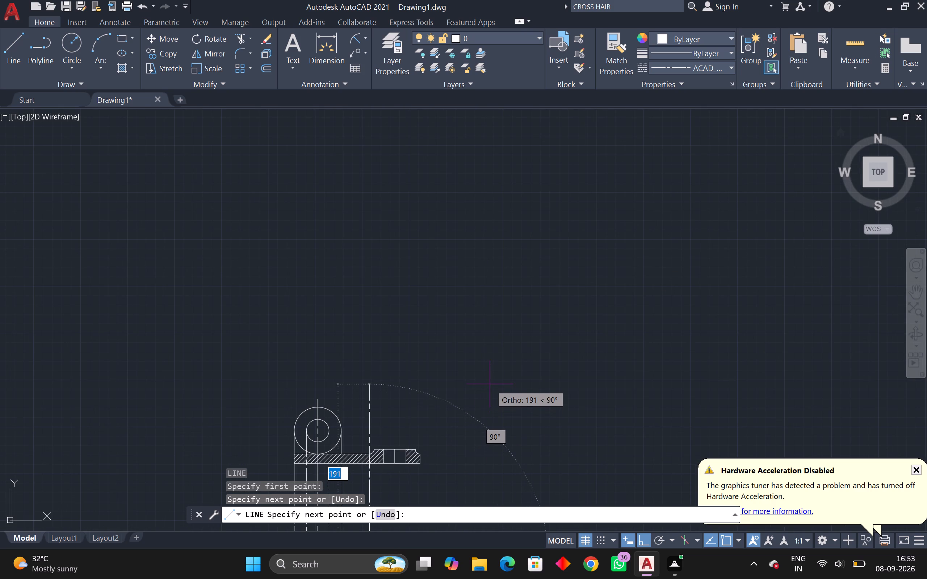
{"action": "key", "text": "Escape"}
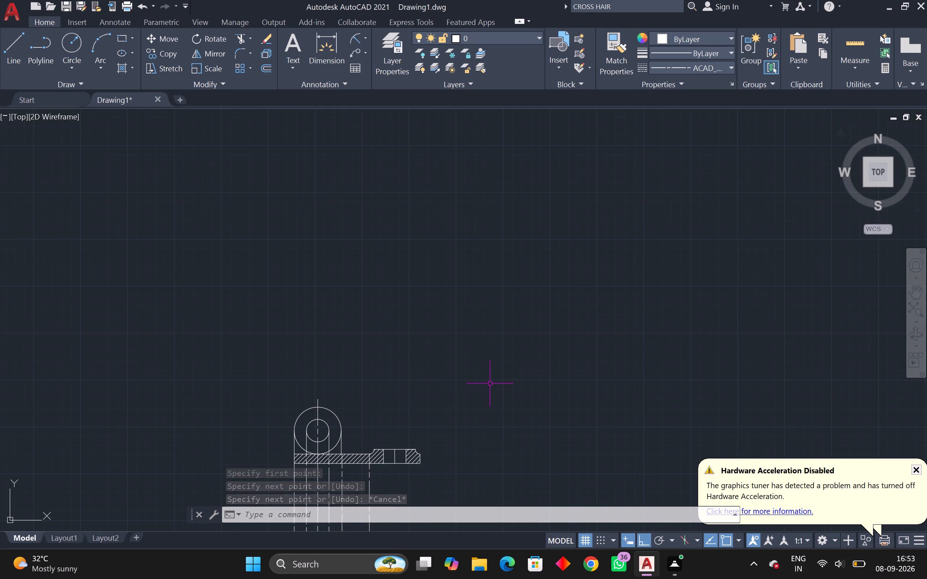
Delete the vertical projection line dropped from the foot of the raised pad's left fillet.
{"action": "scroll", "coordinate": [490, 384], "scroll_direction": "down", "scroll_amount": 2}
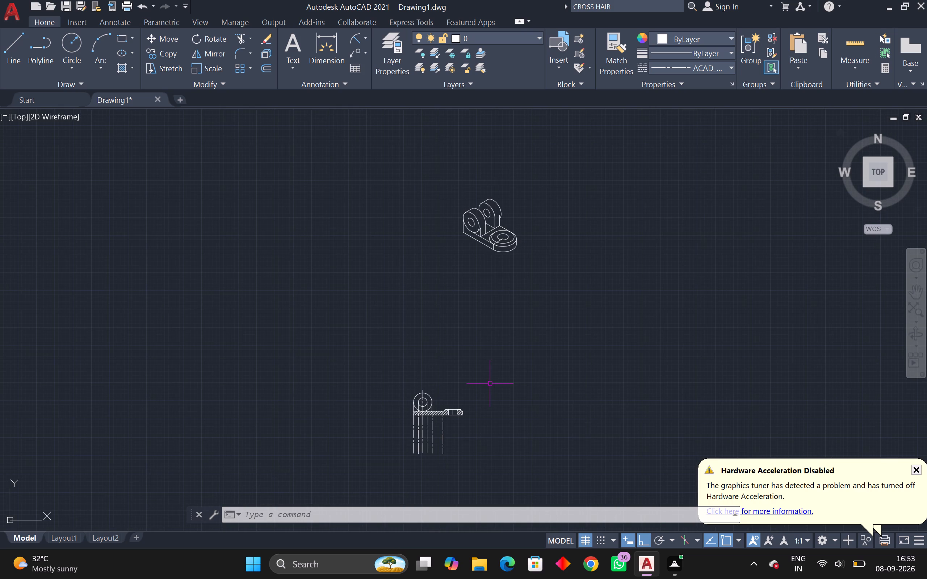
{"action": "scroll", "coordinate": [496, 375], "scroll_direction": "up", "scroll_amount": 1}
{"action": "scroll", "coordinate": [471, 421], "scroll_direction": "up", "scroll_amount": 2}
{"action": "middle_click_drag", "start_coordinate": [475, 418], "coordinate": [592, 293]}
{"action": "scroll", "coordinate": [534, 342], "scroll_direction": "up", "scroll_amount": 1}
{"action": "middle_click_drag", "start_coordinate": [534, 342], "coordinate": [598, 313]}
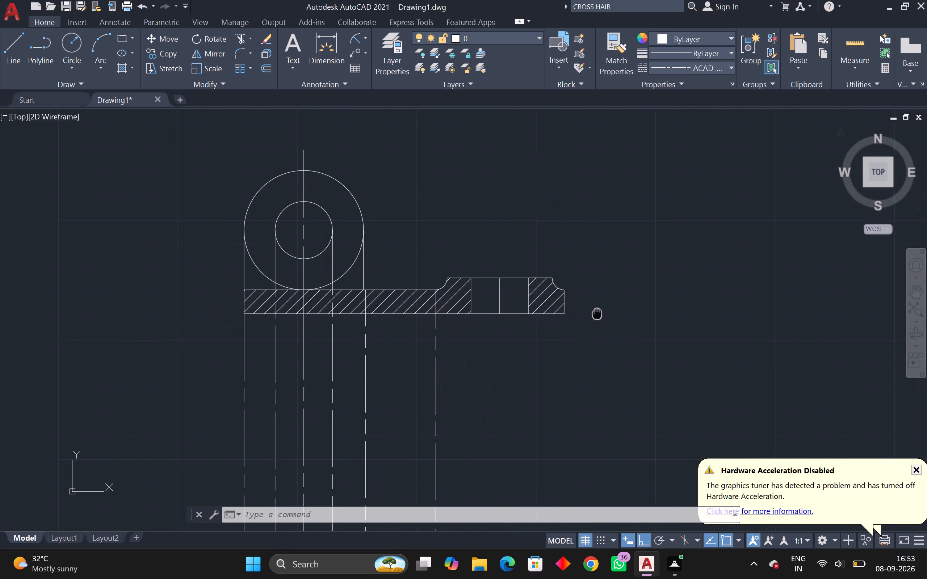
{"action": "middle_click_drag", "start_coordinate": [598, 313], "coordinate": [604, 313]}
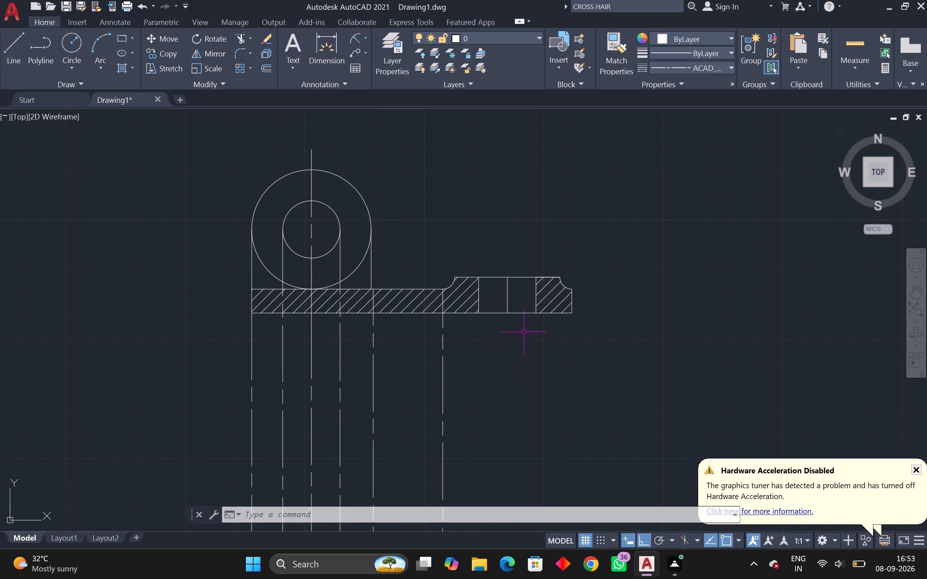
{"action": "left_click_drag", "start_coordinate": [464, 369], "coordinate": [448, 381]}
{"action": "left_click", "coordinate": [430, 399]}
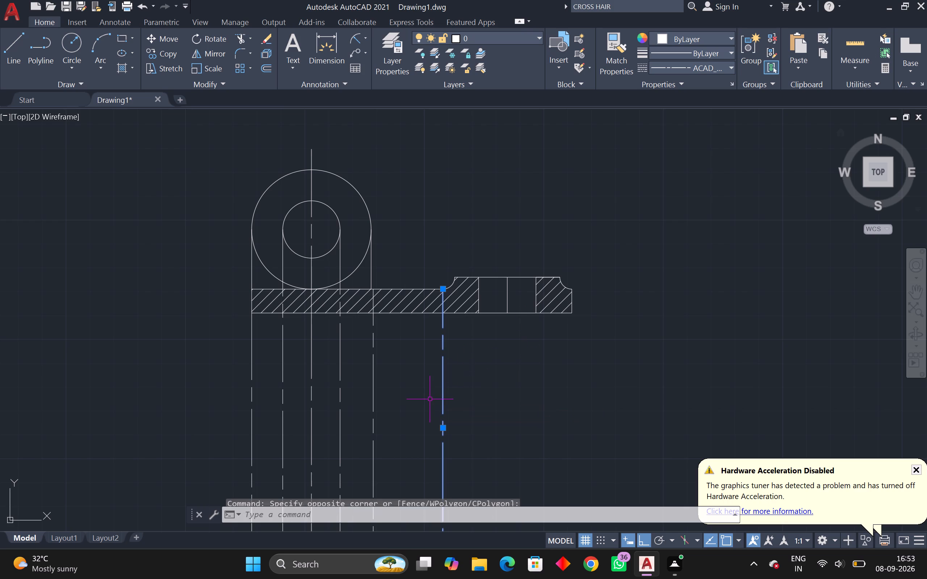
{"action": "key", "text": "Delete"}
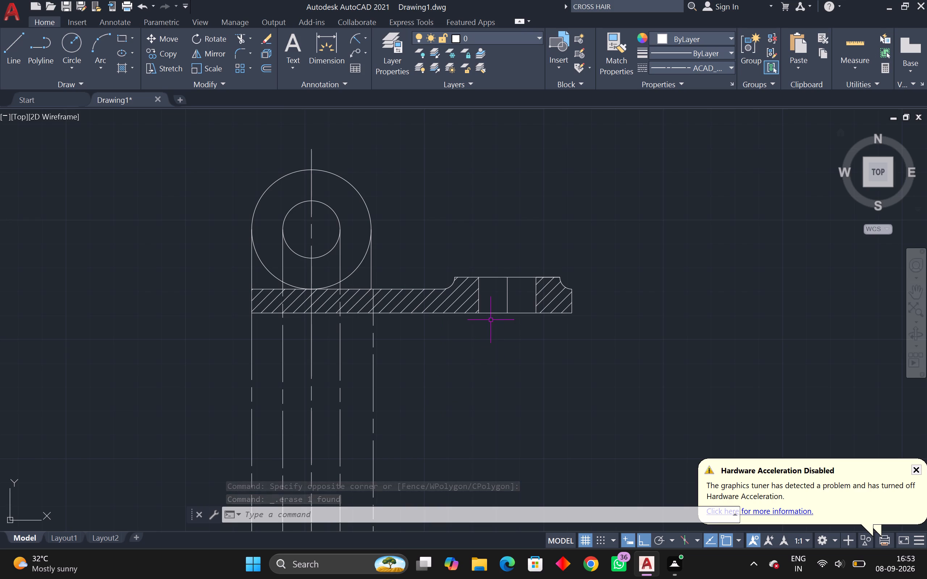
Draw vertical dash-dot projection lines downward from the lower ends of the base hole's left edge and centre line.
{"action": "key", "text": "l"}
{"action": "key", "text": "Return"}
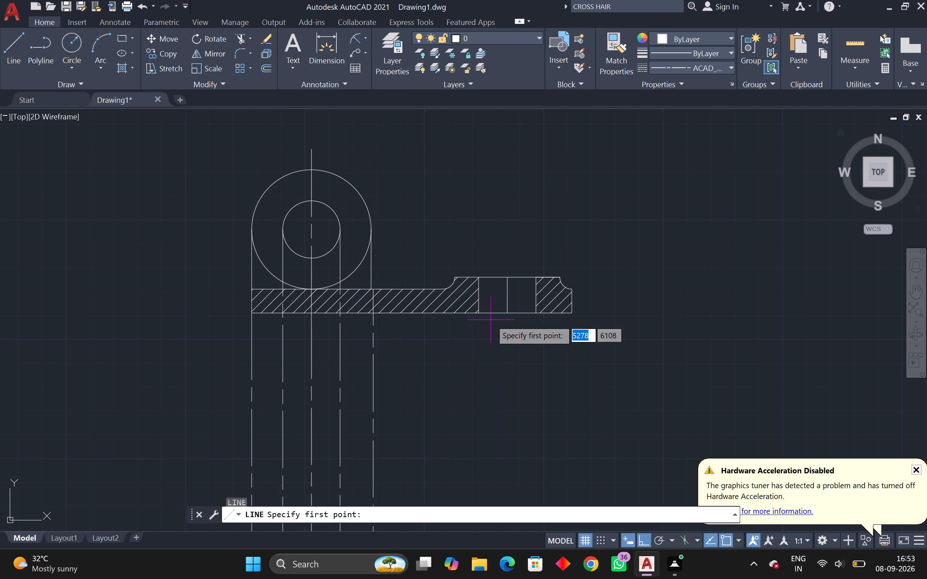
{"action": "left_click", "coordinate": [481, 312]}
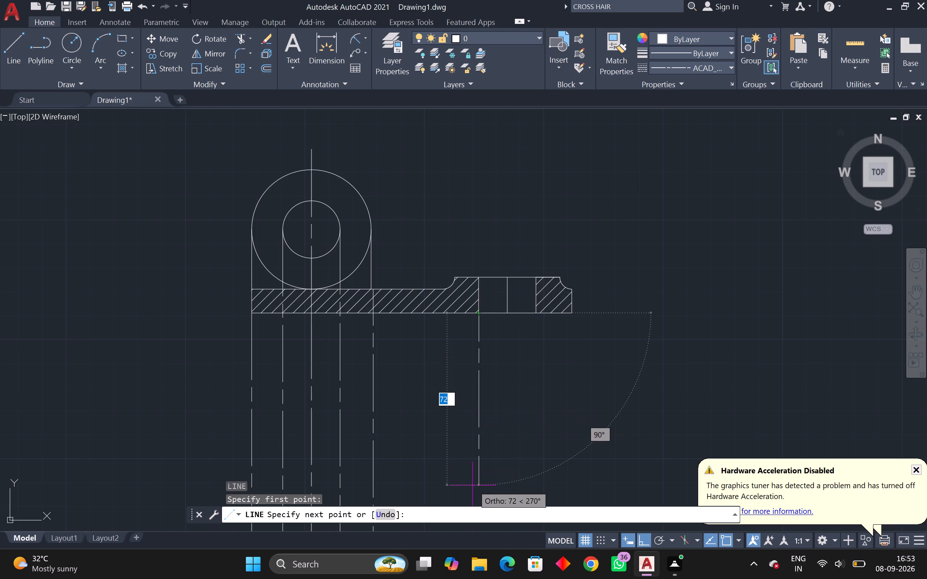
{"action": "middle_click_drag", "start_coordinate": [473, 485], "coordinate": [483, 371]}
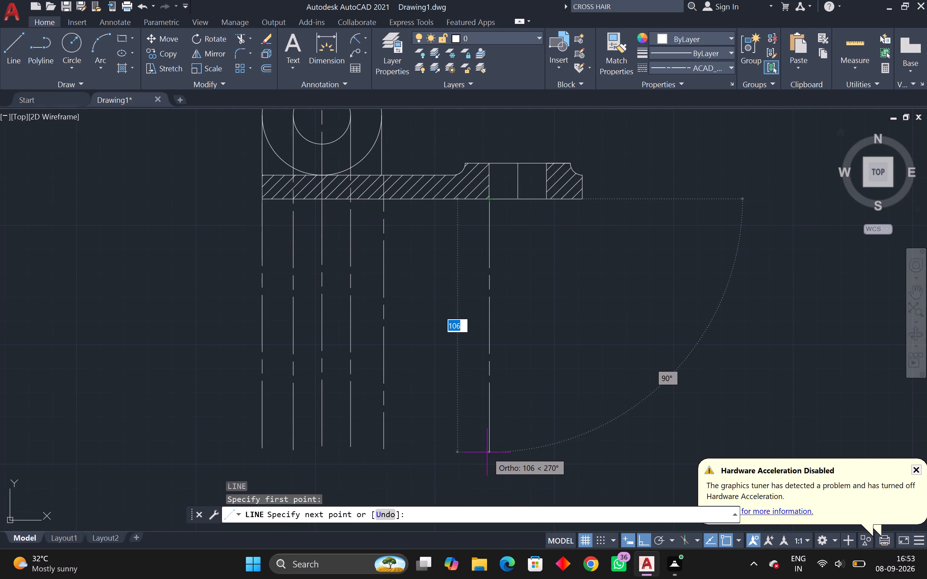
{"action": "left_click", "coordinate": [492, 444]}
{"action": "key", "text": "space"}
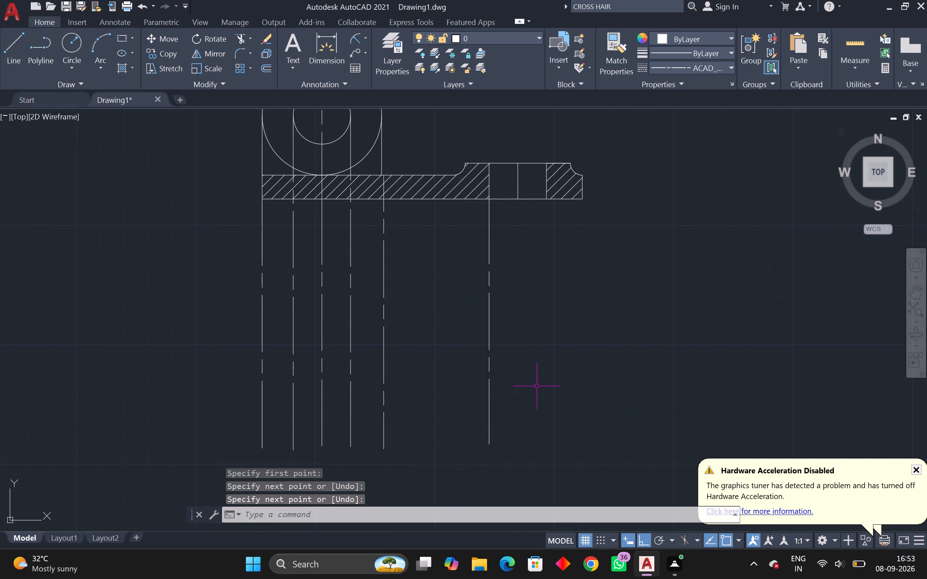
{"action": "key", "text": "space"}
{"action": "left_click", "coordinate": [517, 198]}
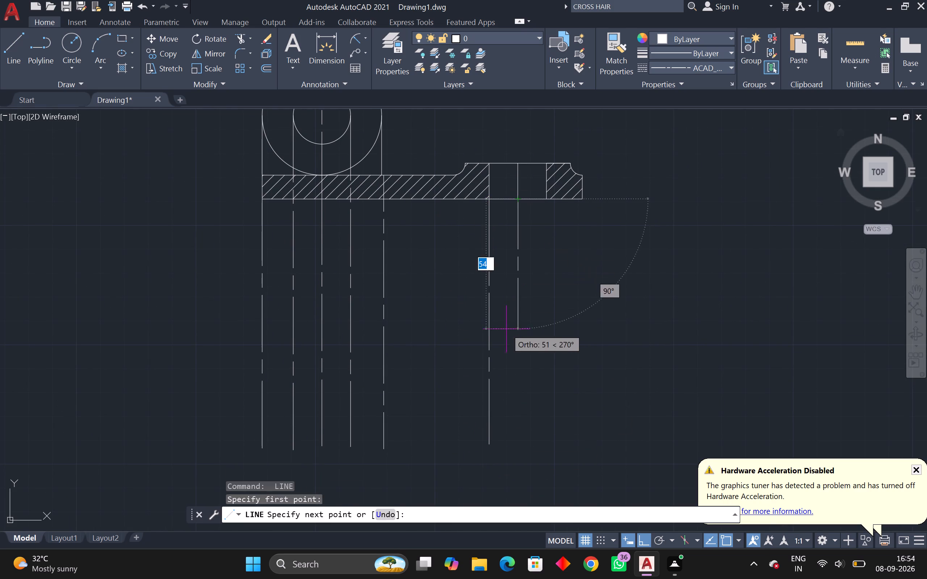
{"action": "left_click", "coordinate": [496, 444]}
{"action": "key", "text": "space"}
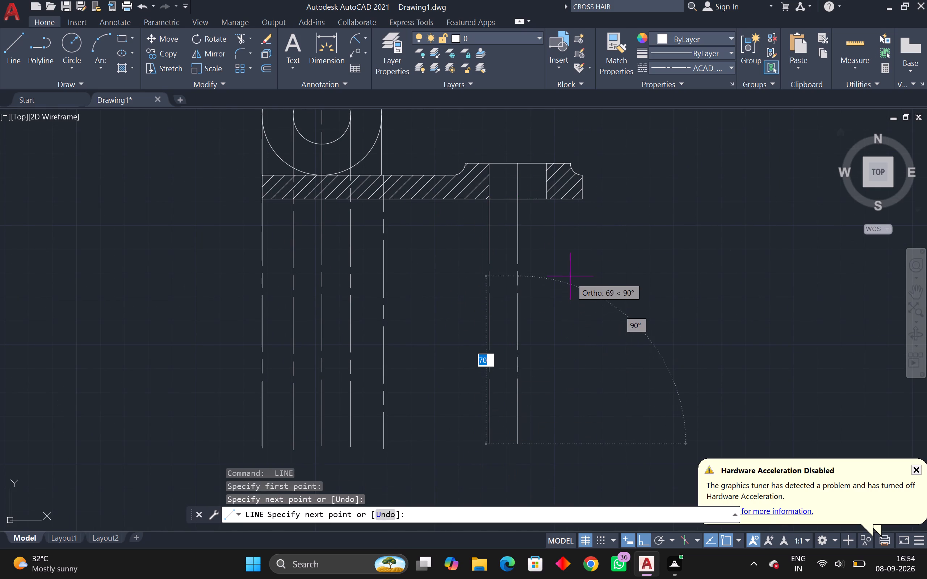
Draw vertical dash-dot projection lines about 103 long downward from the hole's right edge and the base's lower-right corner.
{"action": "key", "text": "space"}
{"action": "left_click", "coordinate": [546, 198]}
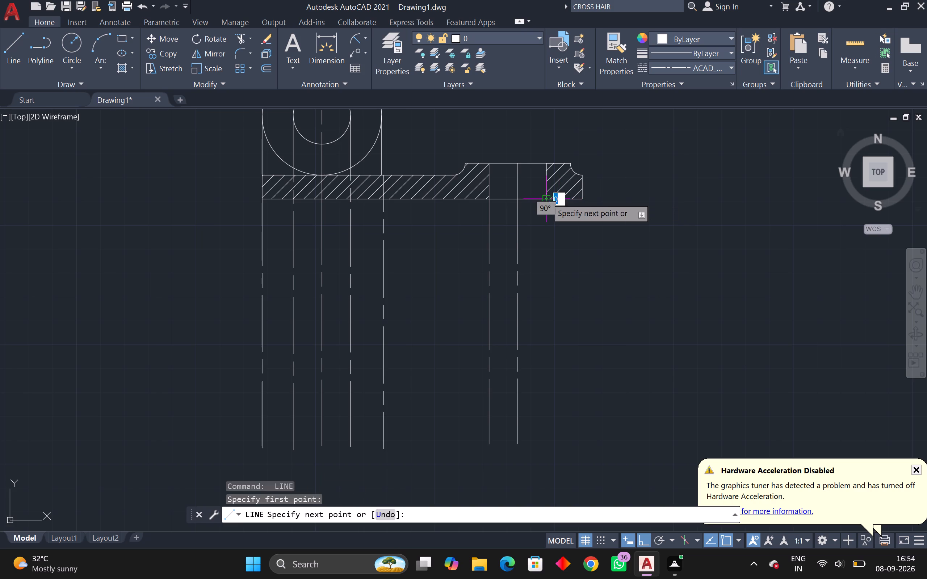
{"action": "left_click", "coordinate": [557, 443]}
{"action": "key", "text": "space"}
{"action": "key", "text": "space"}
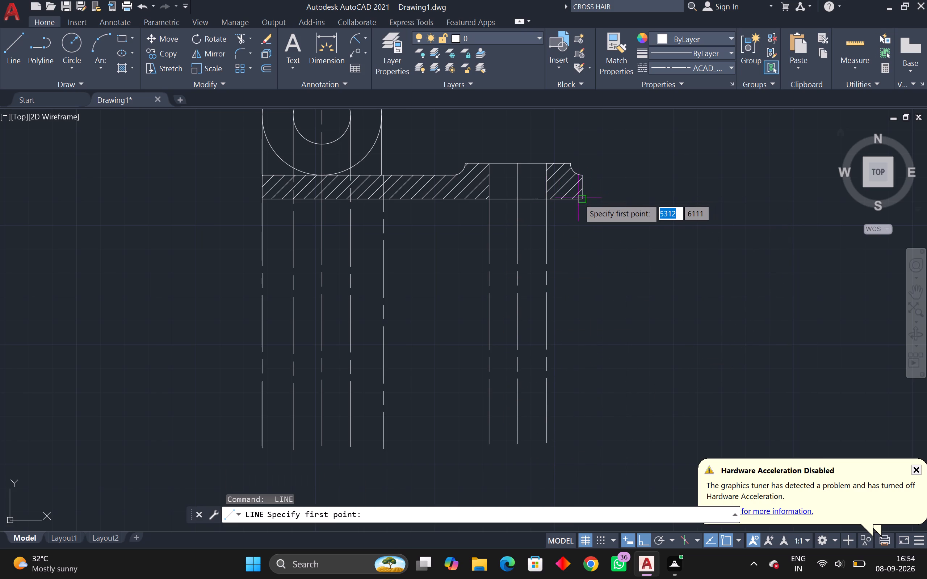
{"action": "left_click", "coordinate": [579, 198]}
{"action": "left_click", "coordinate": [567, 444]}
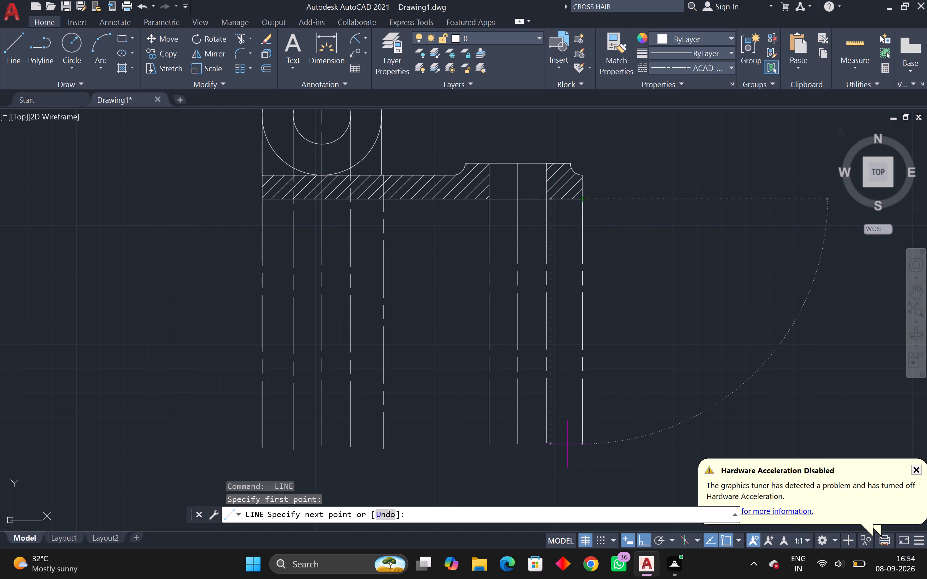
{"action": "key", "text": "space"}
Draw a horizontal ByLayer-linetype line near the projection lines' lower ends, from the leftmost to the rightmost projection line.
{"action": "middle_click_drag", "start_coordinate": [453, 281], "coordinate": [618, 254]}
{"action": "middle_click_drag", "start_coordinate": [672, 300], "coordinate": [620, 266]}
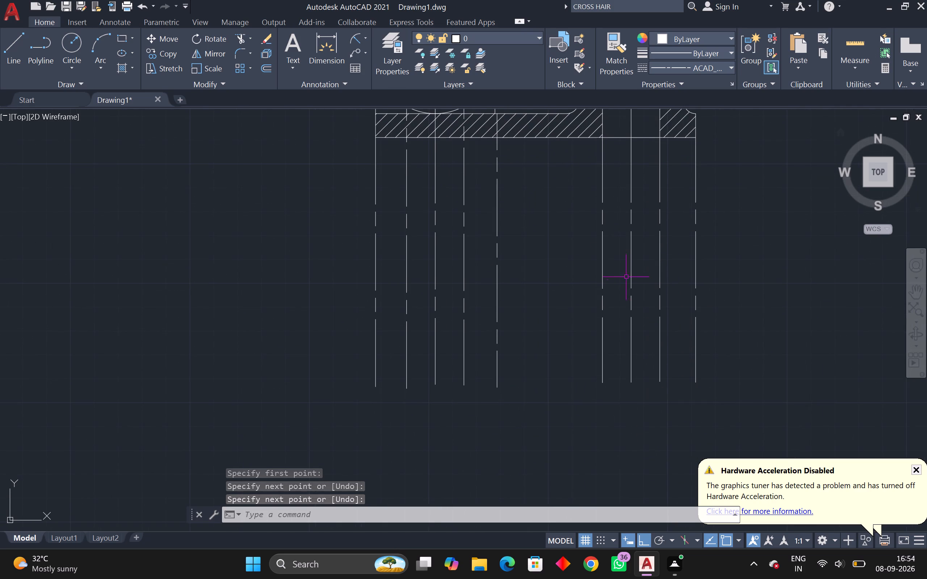
{"action": "key", "text": "l"}
{"action": "key", "text": "space"}
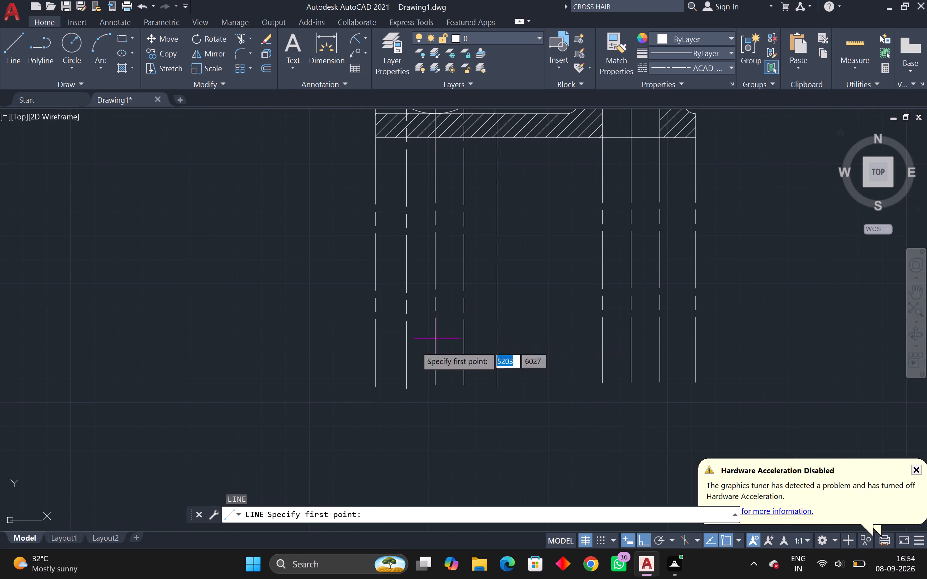
{"action": "left_click_drag", "start_coordinate": [376, 351], "coordinate": [385, 350]}
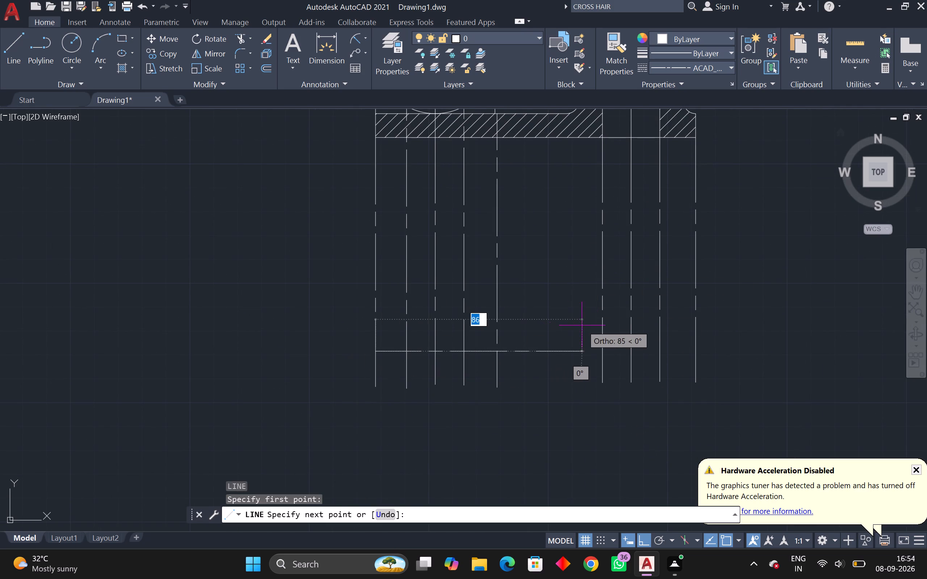
{"action": "left_click", "coordinate": [726, 73]}
{"action": "left_click", "coordinate": [717, 84]}
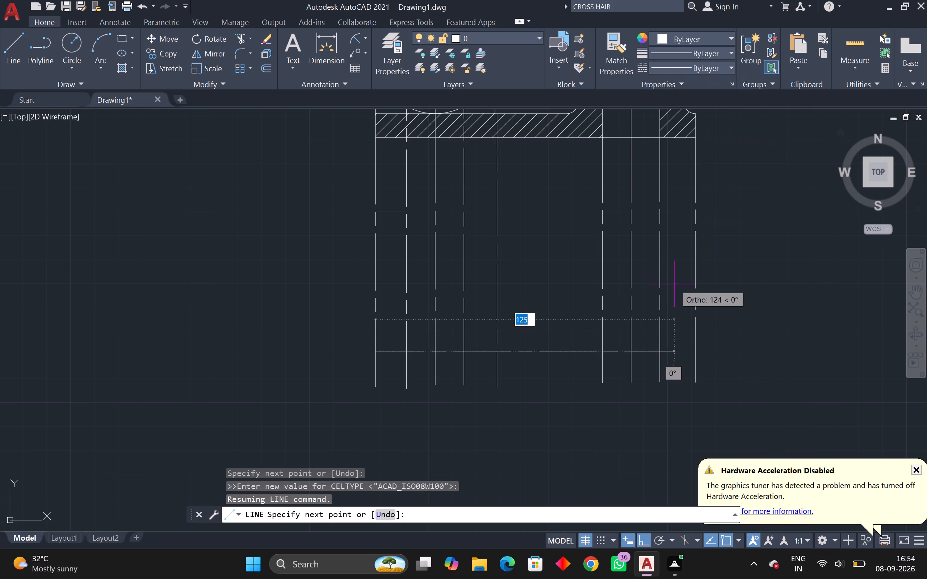
{"action": "left_click", "coordinate": [696, 352]}
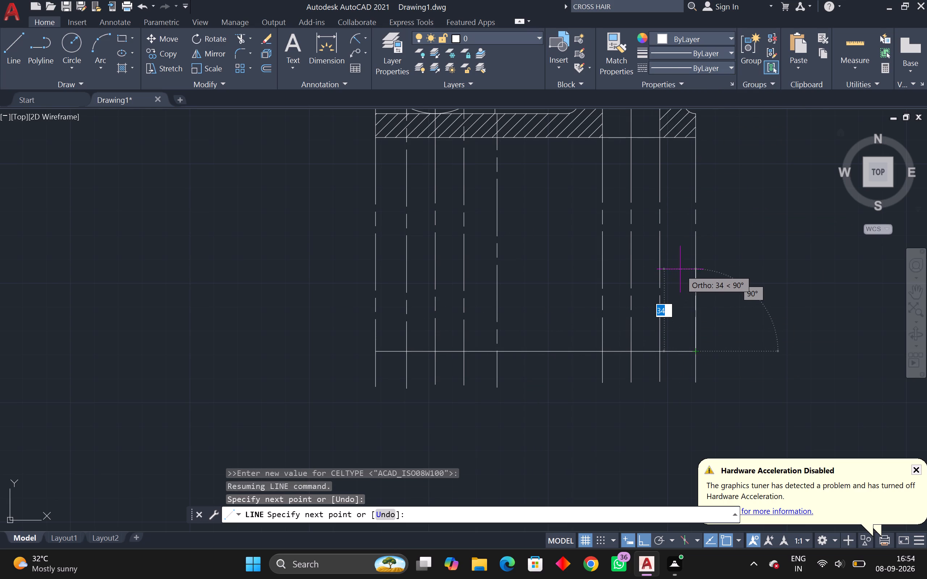
{"action": "key", "text": "space"}
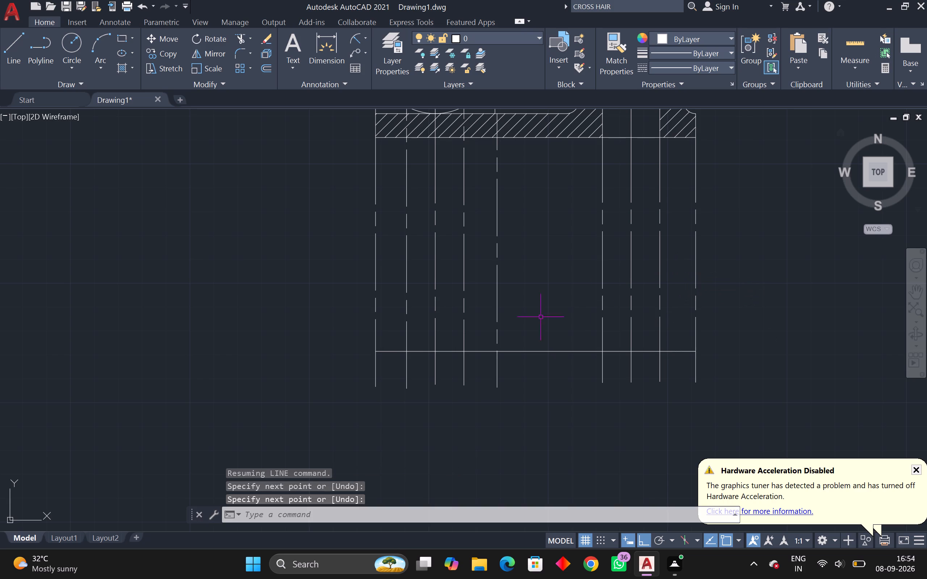
Draw connected lines from the top view base line's left end: 60 upward, followed by 50 to the right.
{"action": "key", "text": "space"}
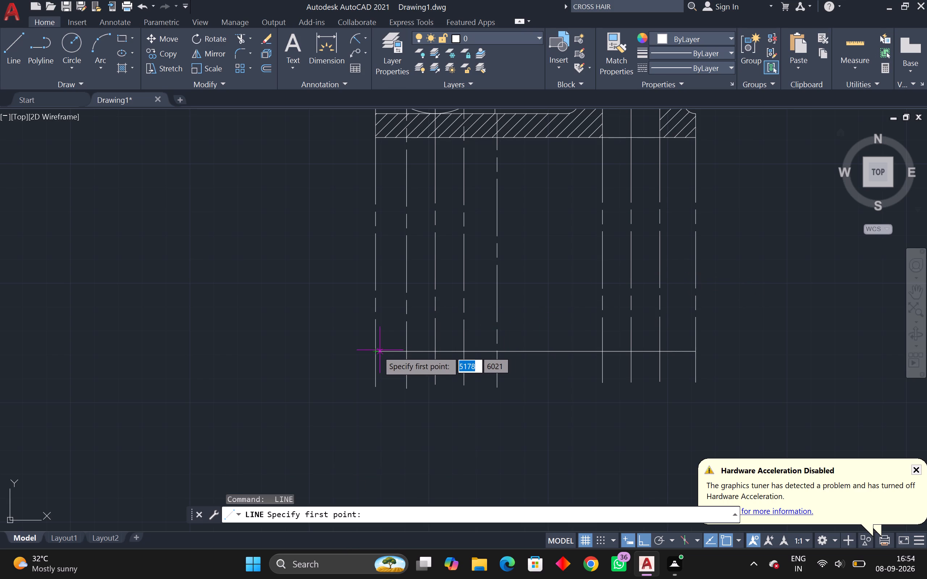
{"action": "left_click_drag", "start_coordinate": [375, 351], "coordinate": [376, 342]}
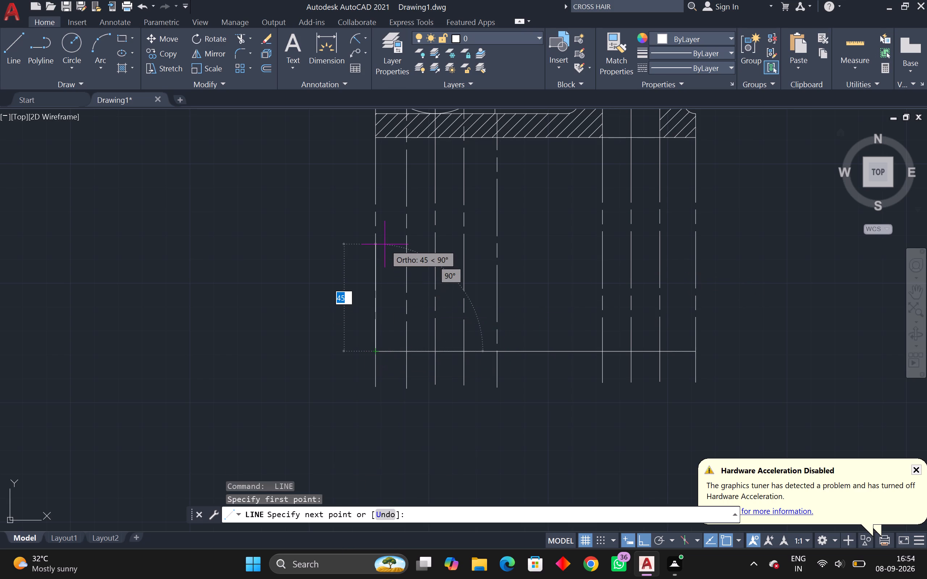
{"action": "type", "text": "60"}
{"action": "key", "text": "Return"}
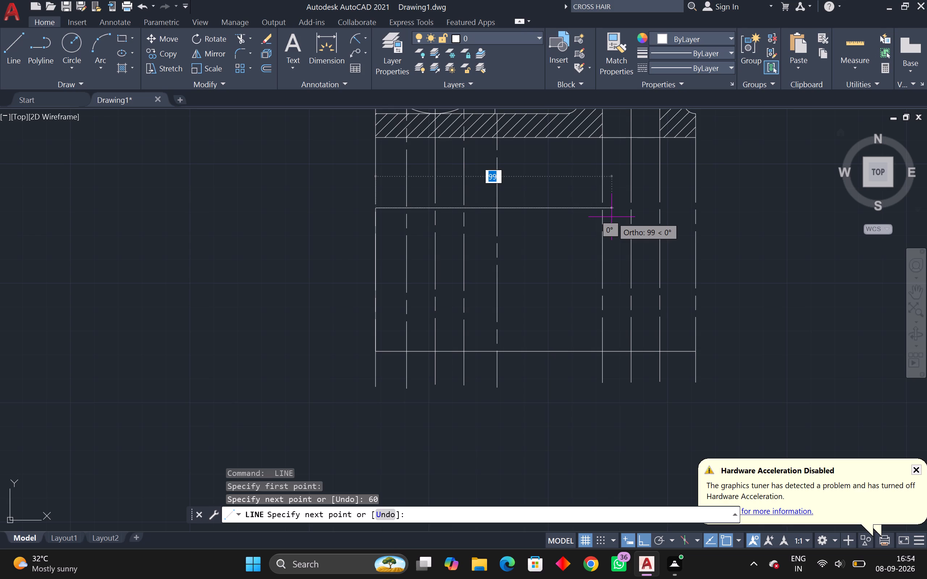
{"action": "scroll", "coordinate": [544, 215], "scroll_direction": "down", "scroll_amount": 1}
{"action": "middle_click_drag", "start_coordinate": [544, 215], "coordinate": [536, 252]}
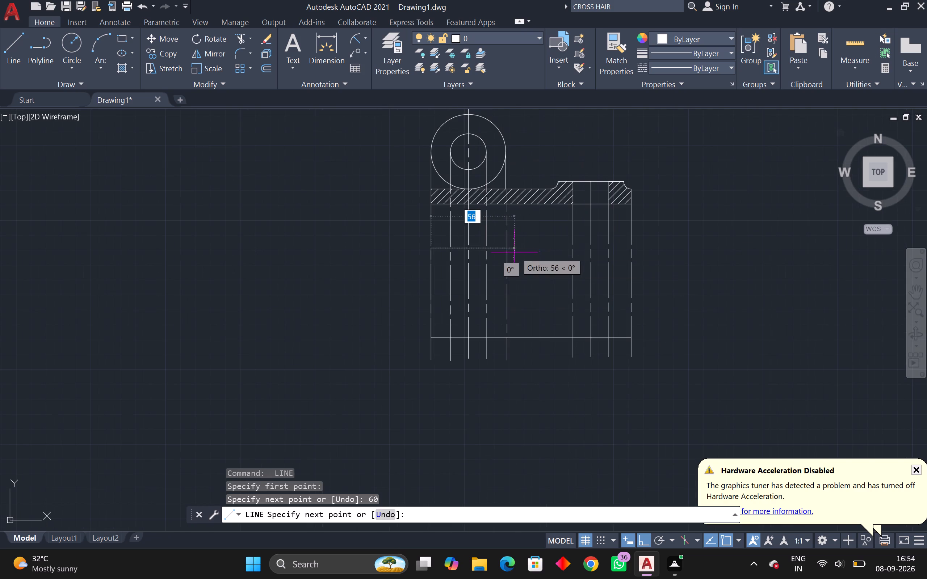
{"action": "scroll", "coordinate": [509, 228], "scroll_direction": "up", "scroll_amount": 2}
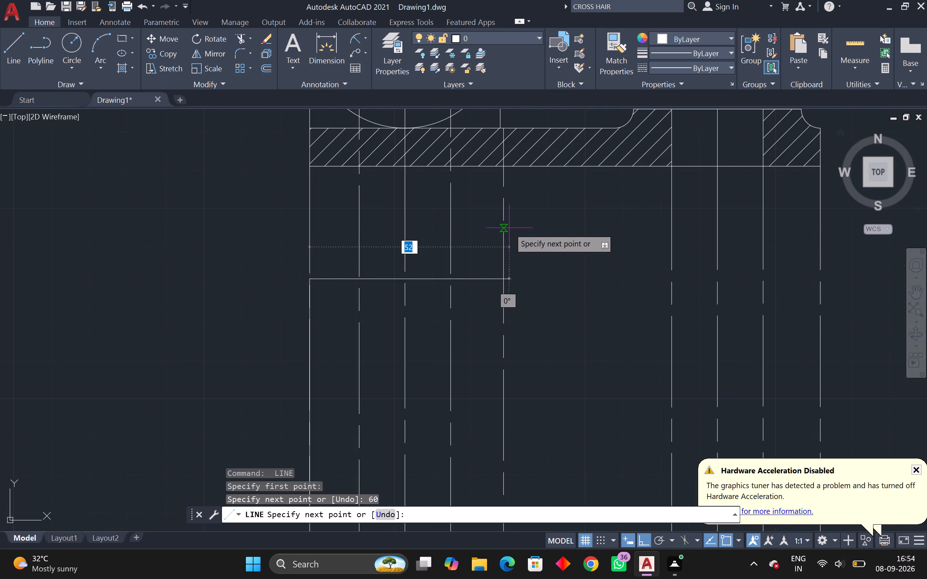
{"action": "middle_click_drag", "start_coordinate": [509, 228], "coordinate": [490, 293]}
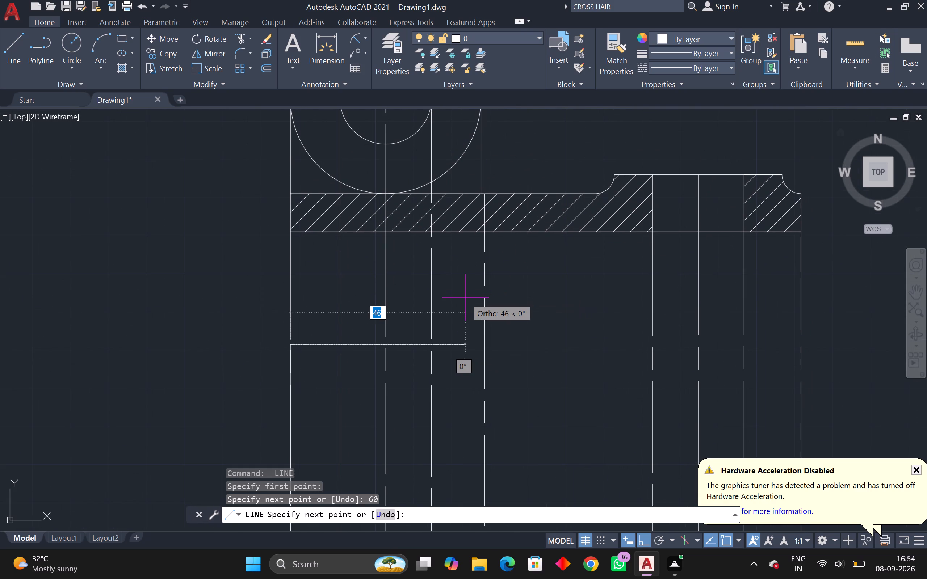
{"action": "type", "text": "50"}
{"action": "key", "text": "Return"}
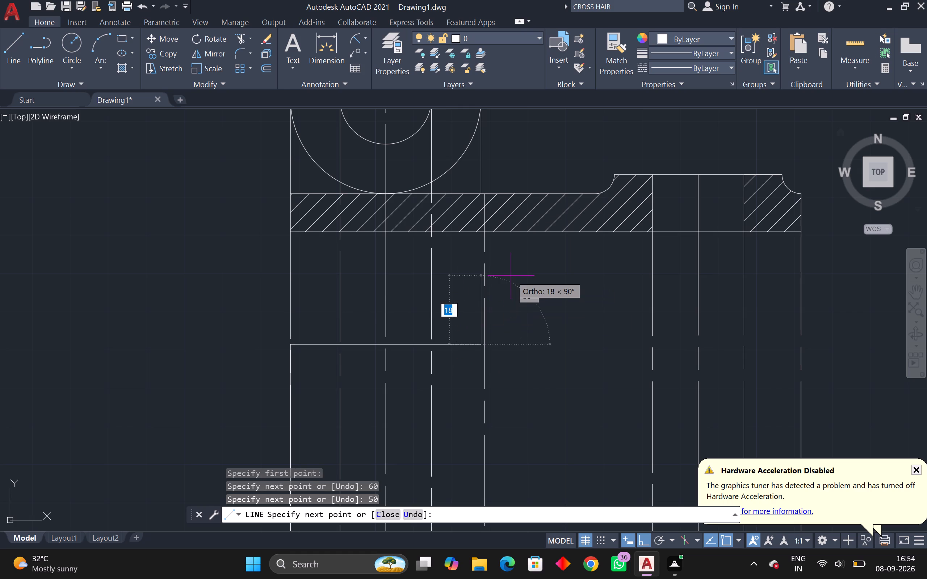
{"action": "key", "text": "Escape"}
Delete the vertical dash-dot projection line just beyond the right end of the new 50-long line.
{"action": "left_click_drag", "start_coordinate": [505, 296], "coordinate": [491, 310]}
{"action": "left_click", "coordinate": [473, 327]}
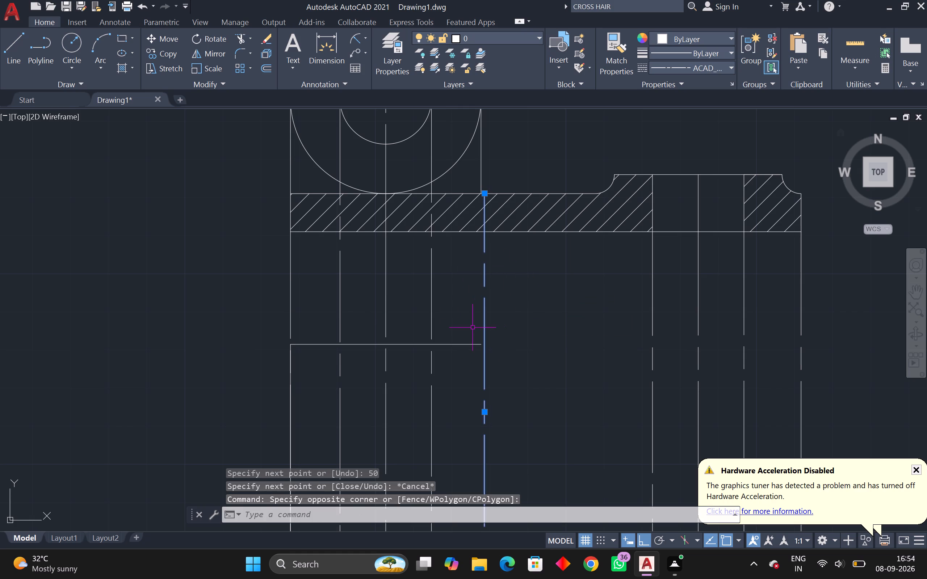
{"action": "key", "text": "Delete"}
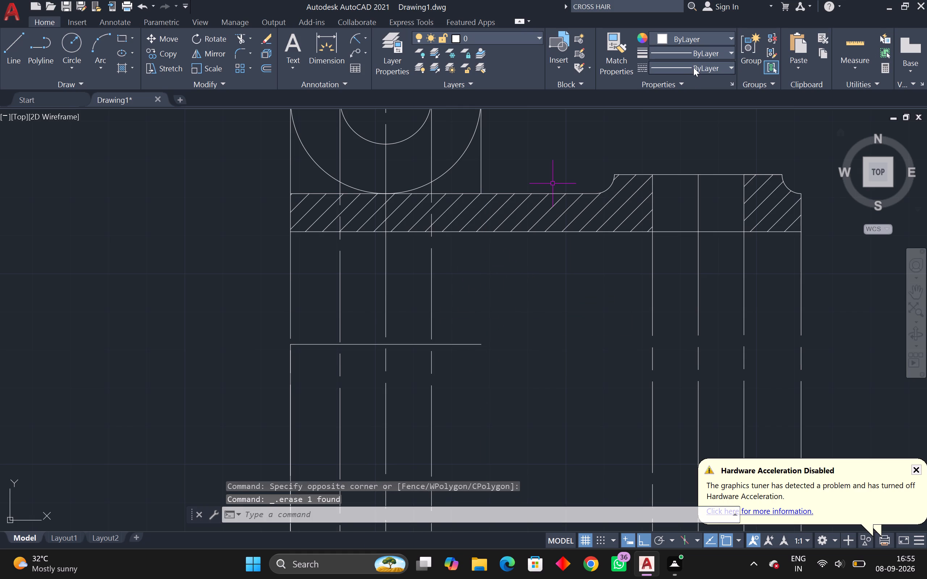
Draw a vertical ACAD_ISO08W100 projection line from the foot of the boss's right edge down past the top view's base line.
{"action": "left_click", "coordinate": [693, 67]}
{"action": "left_click", "coordinate": [698, 111]}
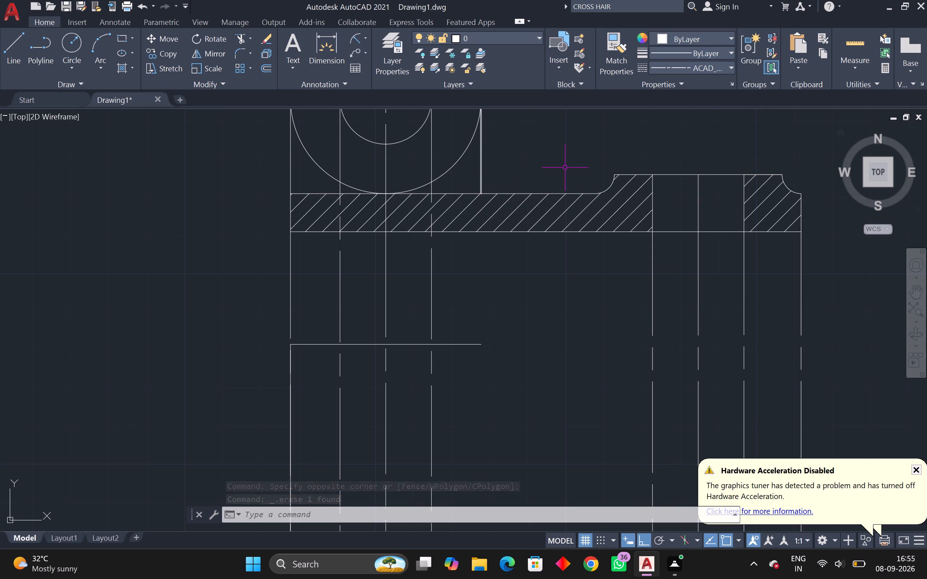
{"action": "key", "text": "Escape"}
{"action": "key", "text": "l"}
{"action": "key", "text": "space"}
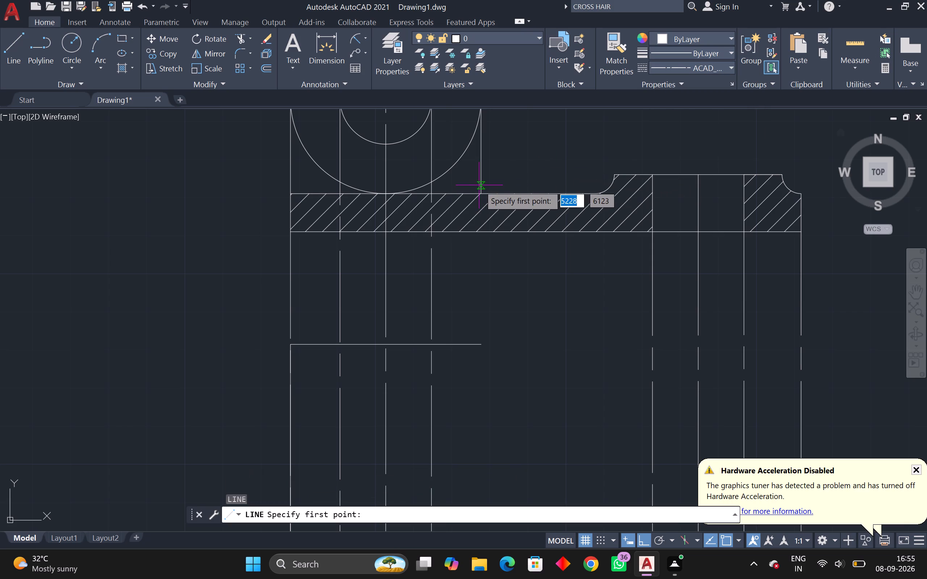
{"action": "left_click", "coordinate": [481, 192]}
{"action": "scroll", "coordinate": [483, 329], "scroll_direction": "down", "scroll_amount": 1}
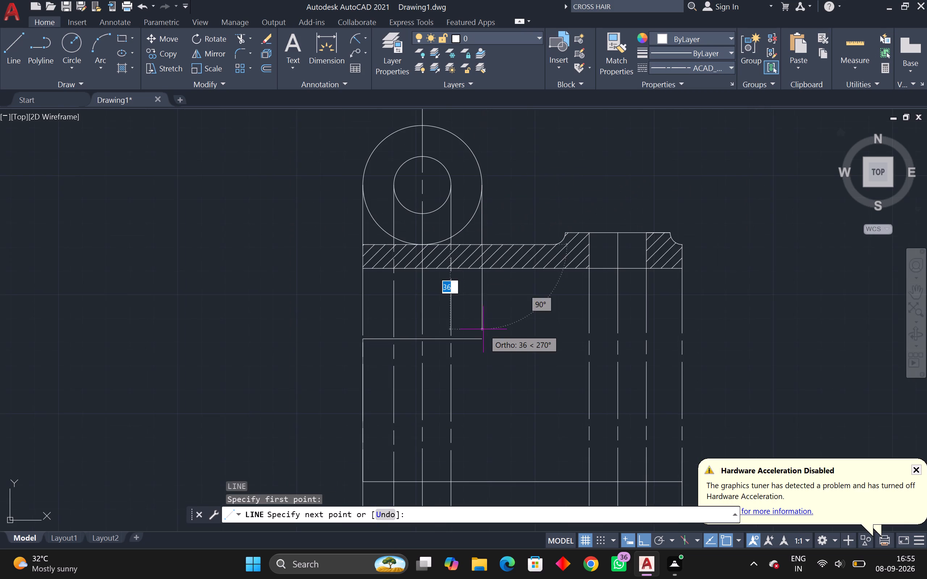
{"action": "middle_click_drag", "start_coordinate": [483, 329], "coordinate": [542, 236]}
{"action": "left_click", "coordinate": [540, 418]}
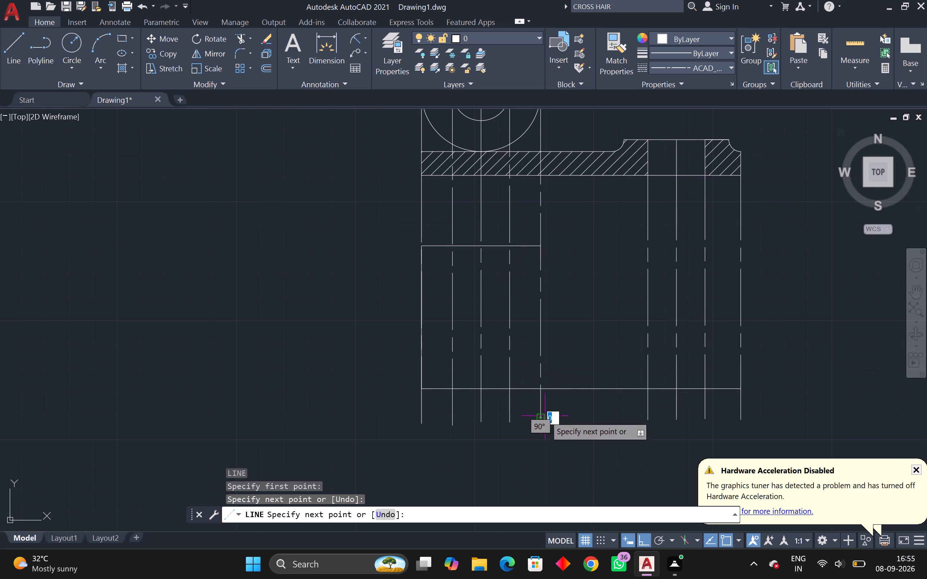
{"action": "key", "text": "Escape"}
{"action": "key", "text": "Escape"}
Draw a line 20 down from the upper line's right end and a ByLayer line 50 left to the left edge.
{"action": "key", "text": "l"}
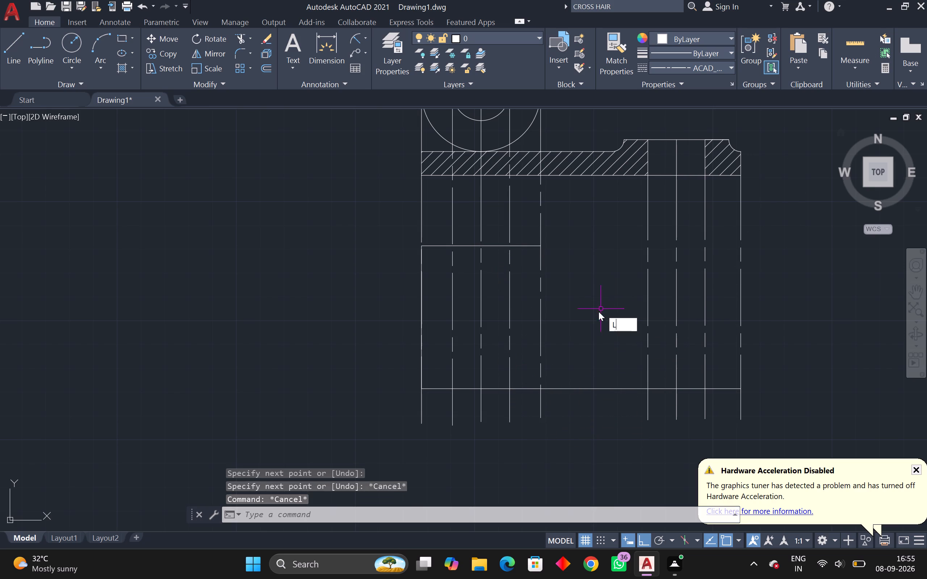
{"action": "key", "text": "space"}
{"action": "left_click_drag", "start_coordinate": [539, 249], "coordinate": [538, 258]}
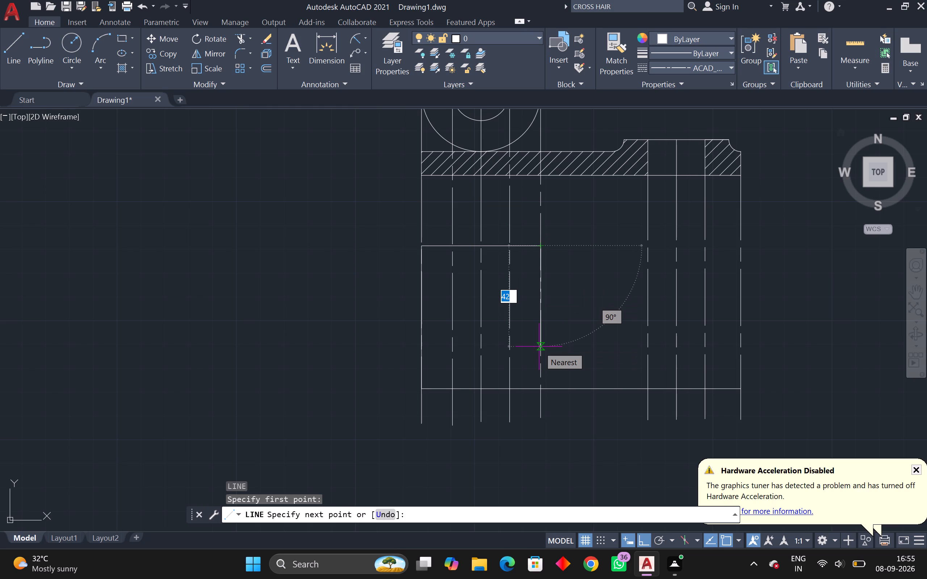
{"action": "type", "text": "20"}
{"action": "key", "text": "Return"}
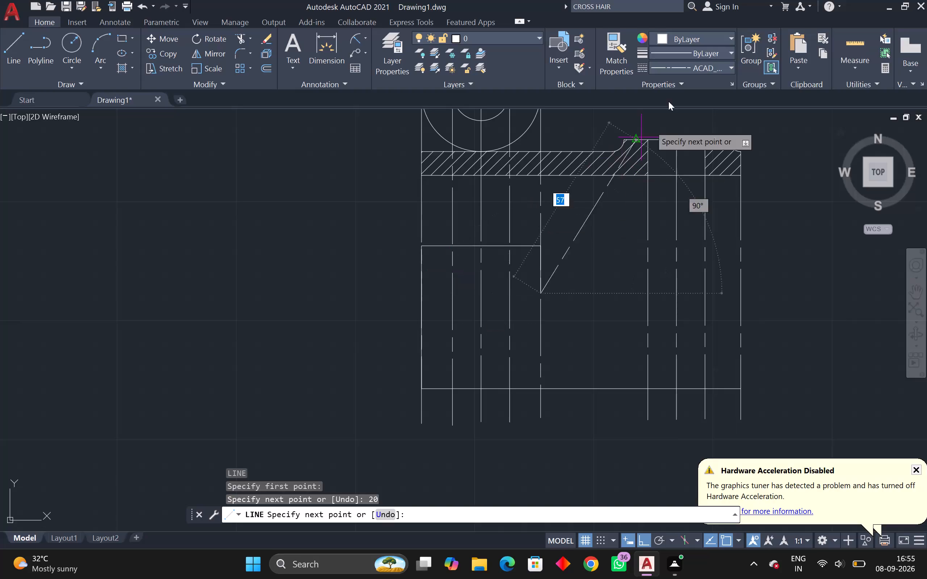
{"action": "left_click", "coordinate": [708, 65]}
{"action": "left_click", "coordinate": [697, 82]}
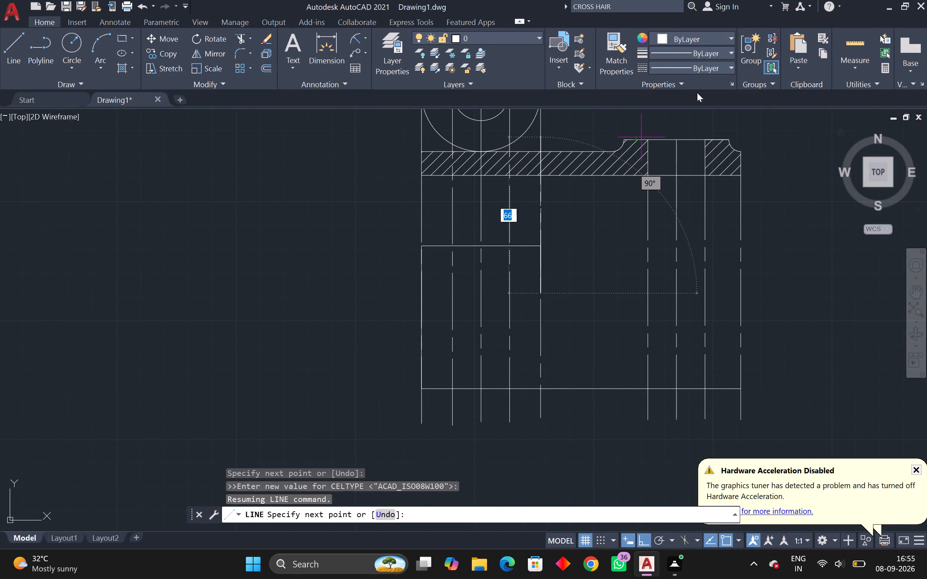
{"action": "left_click", "coordinate": [418, 295]}
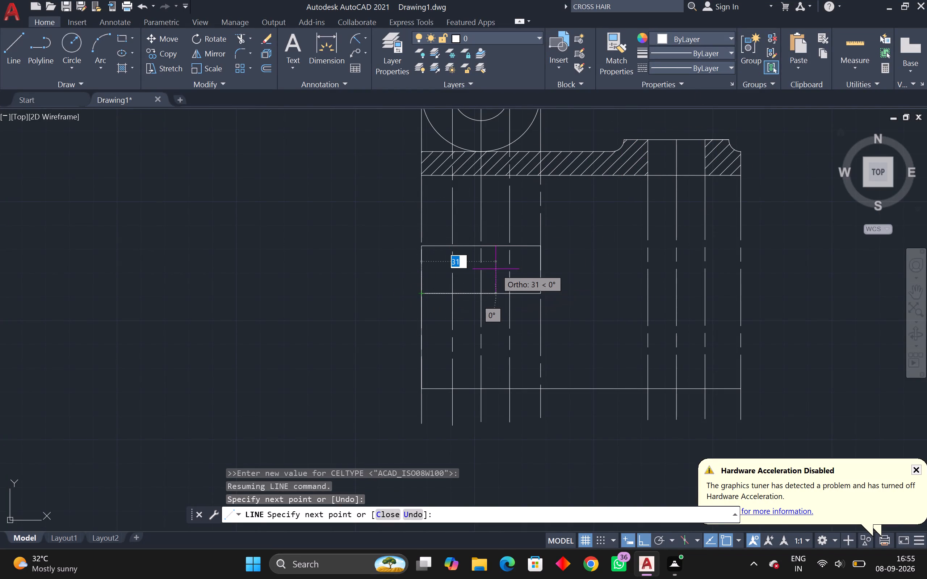
{"action": "key", "text": "space"}
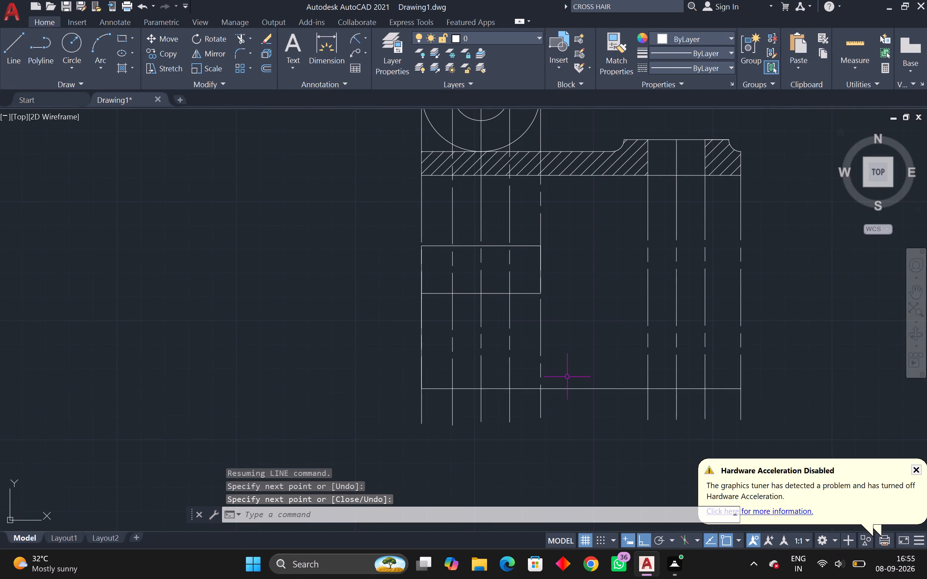
Draw lines 20 up from the base line's intersection with the boss's right projection line and 50 left to the left edge.
{"action": "type", "text": "L"}
{"action": "key", "text": "space"}
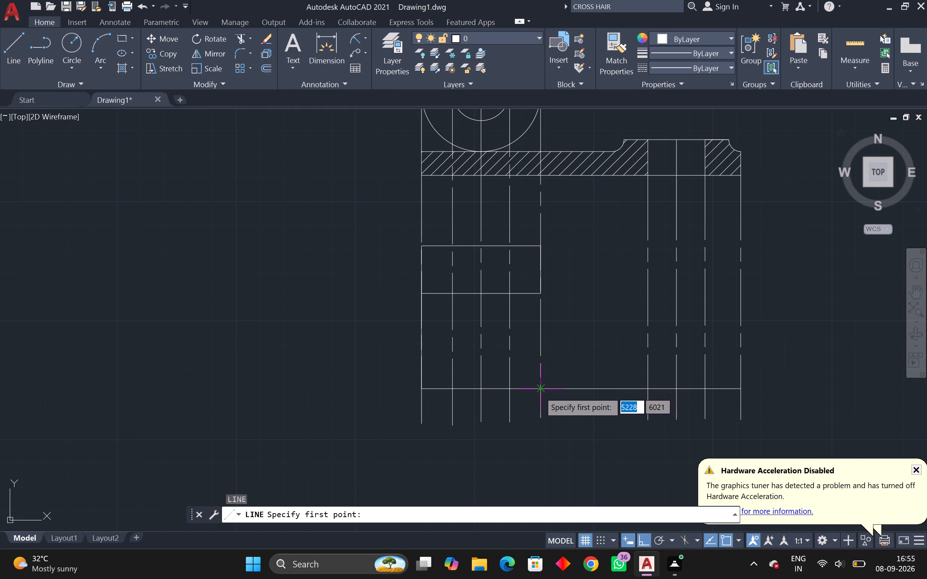
{"action": "left_click", "coordinate": [539, 392]}
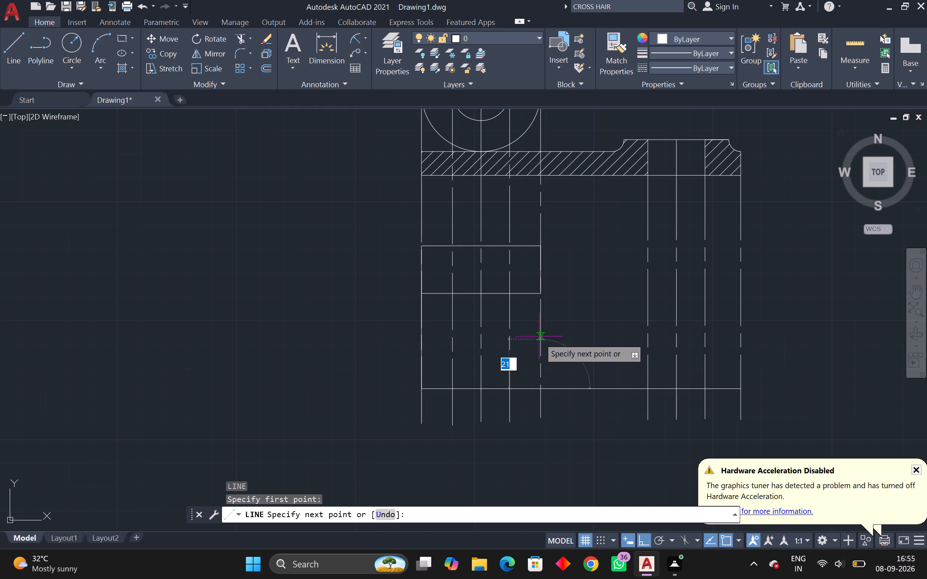
{"action": "type", "text": "20"}
{"action": "key", "text": "Return"}
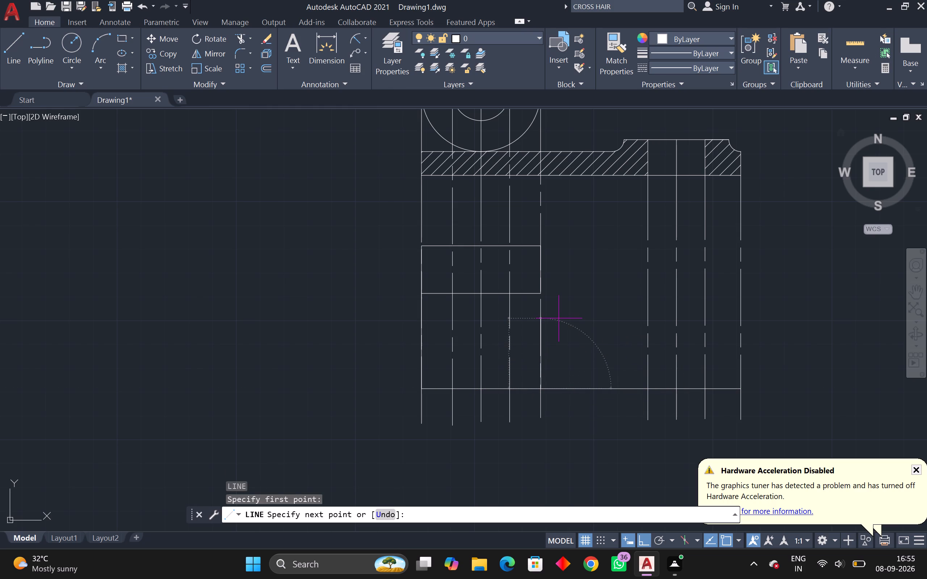
{"action": "left_click", "coordinate": [422, 340]}
{"action": "key", "text": "Escape"}
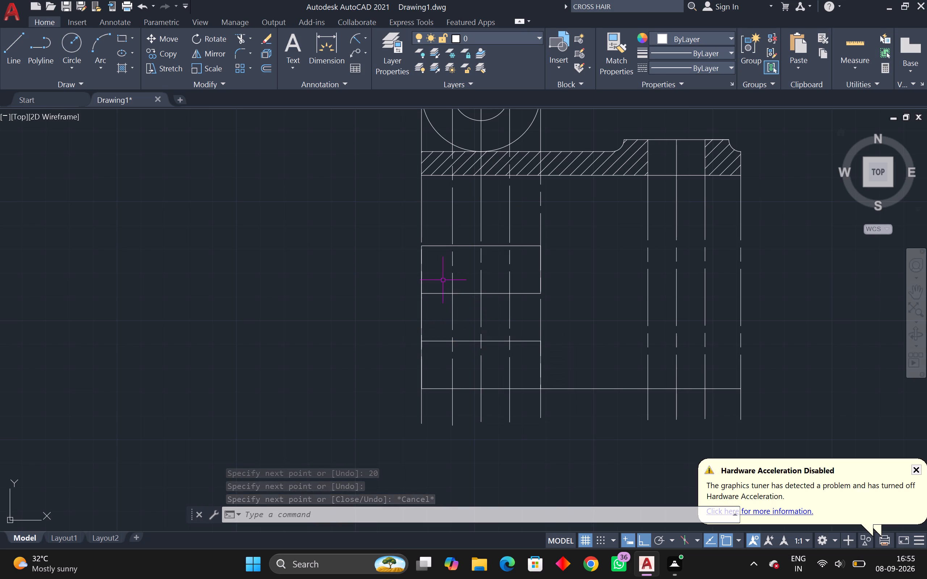
Load the HIDDEN2 linetype into the drawing.
{"action": "scroll", "coordinate": [473, 271], "scroll_direction": "down", "scroll_amount": 1}
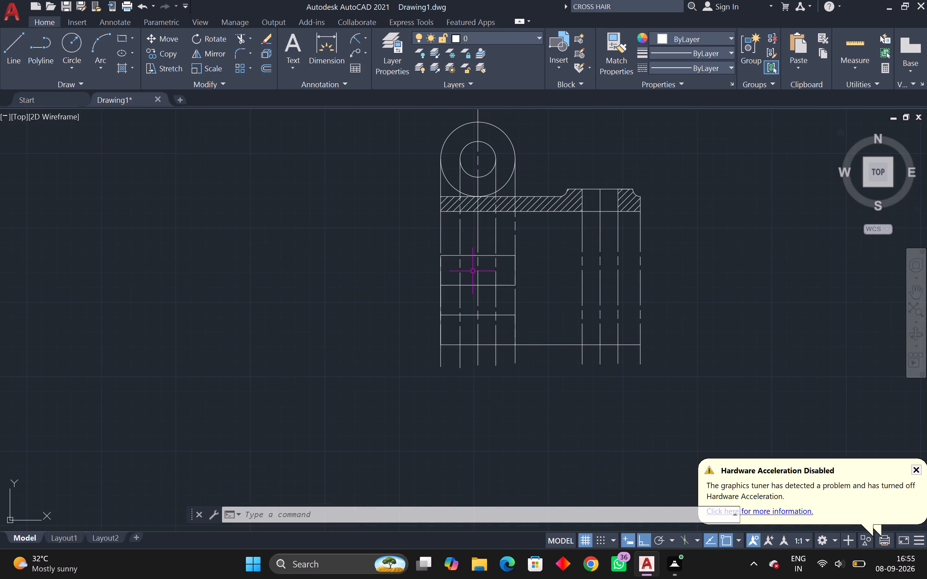
{"action": "middle_click_drag", "start_coordinate": [473, 271], "coordinate": [463, 346]}
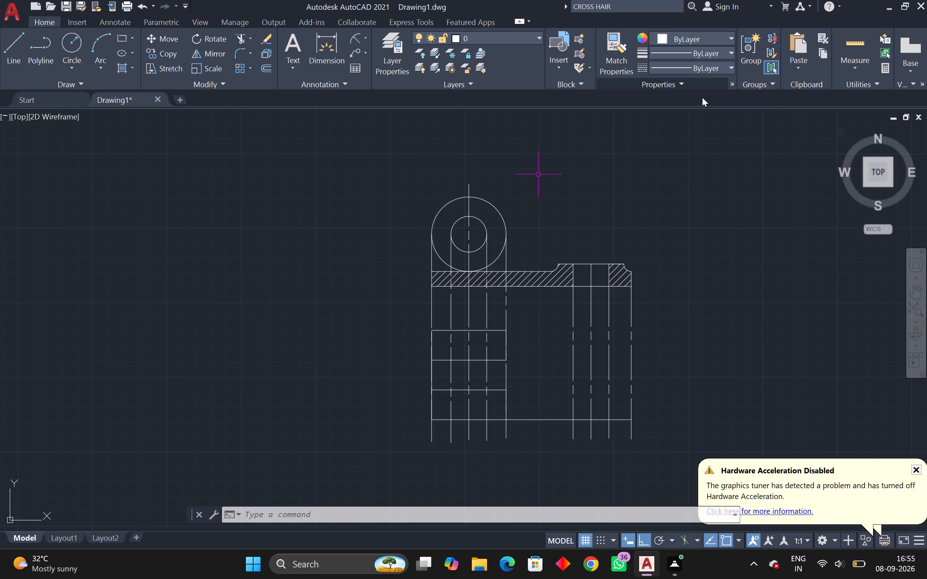
{"action": "left_click", "coordinate": [717, 68]}
{"action": "left_click", "coordinate": [696, 143]}
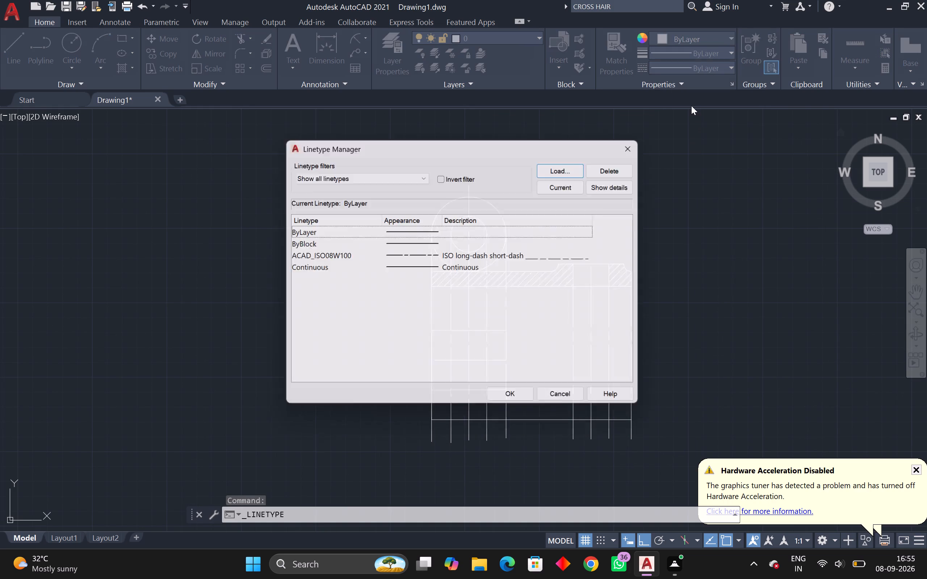
{"action": "left_click", "coordinate": [584, 172]}
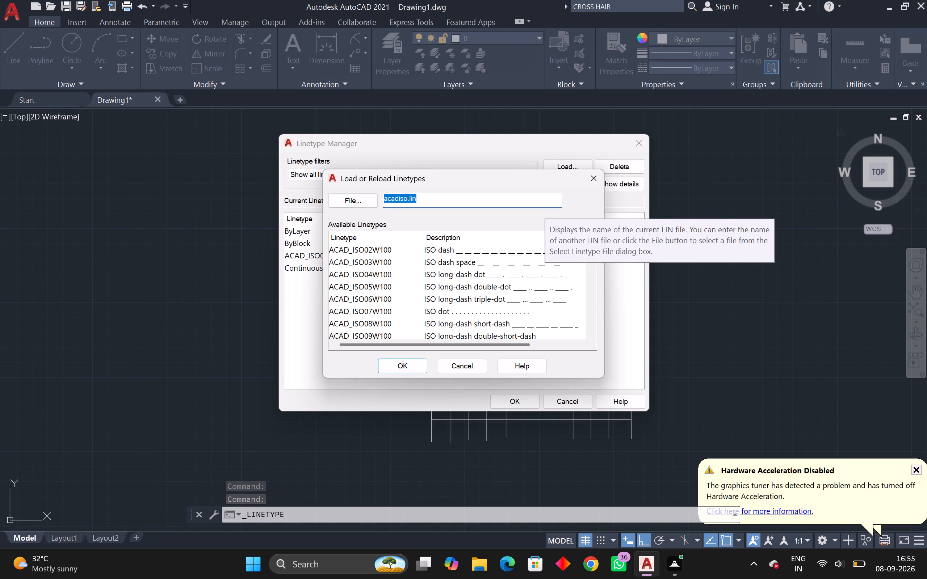
{"action": "type", "text": "HI"}
{"action": "type", "text": "DDE"}
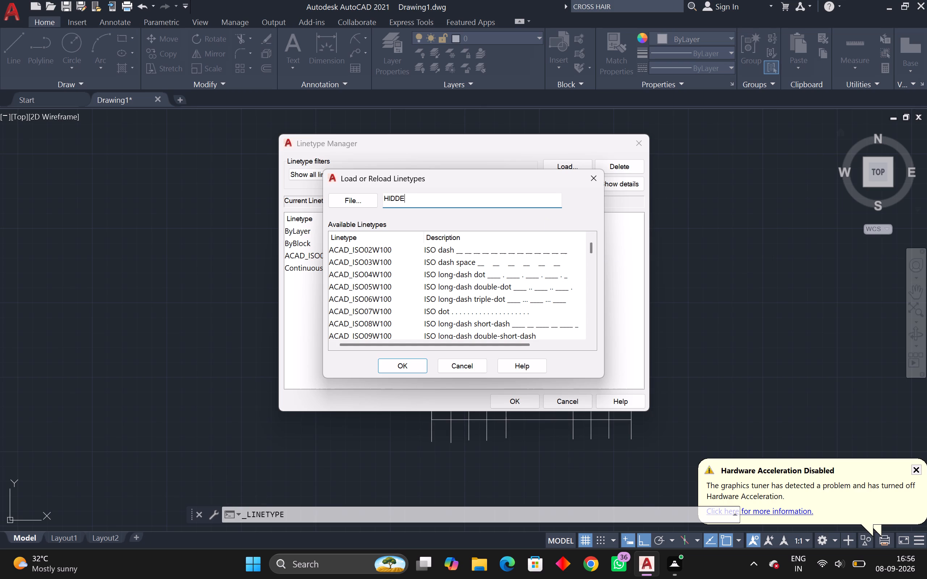
{"action": "key", "text": "h"}
{"action": "key", "text": "BackSpace"}
{"action": "key", "text": "n"}
{"action": "key", "text": "Return"}
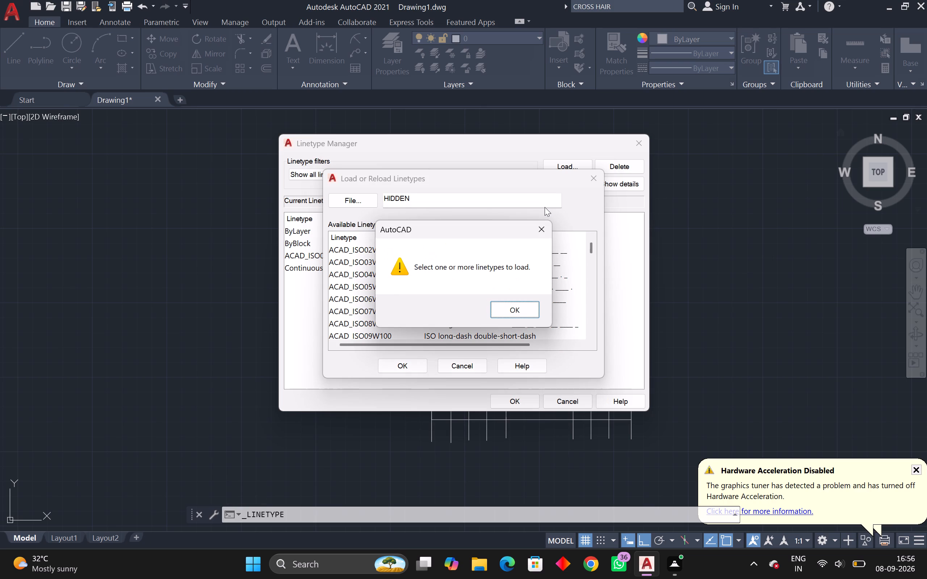
{"action": "left_click", "coordinate": [508, 307]}
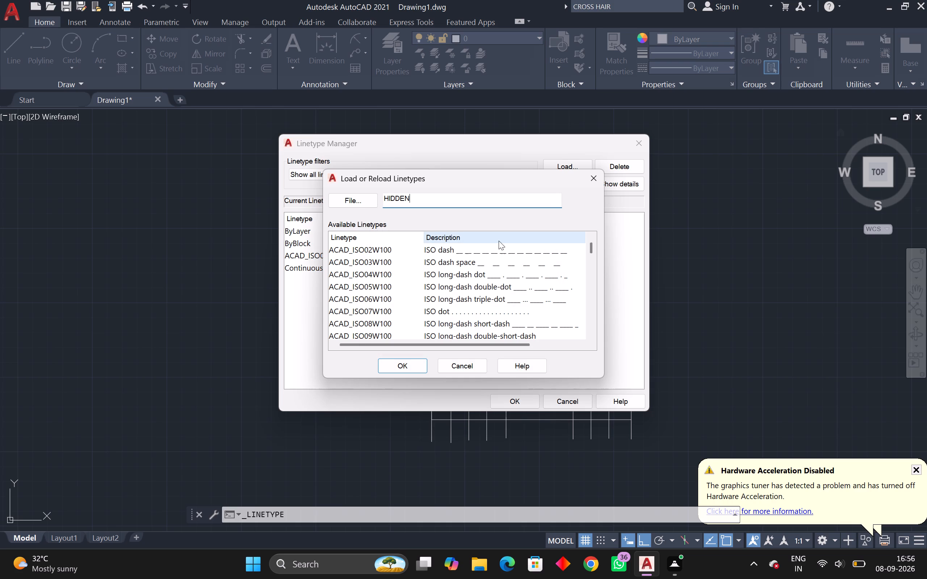
{"action": "scroll", "coordinate": [444, 263], "scroll_direction": "down", "scroll_amount": 6}
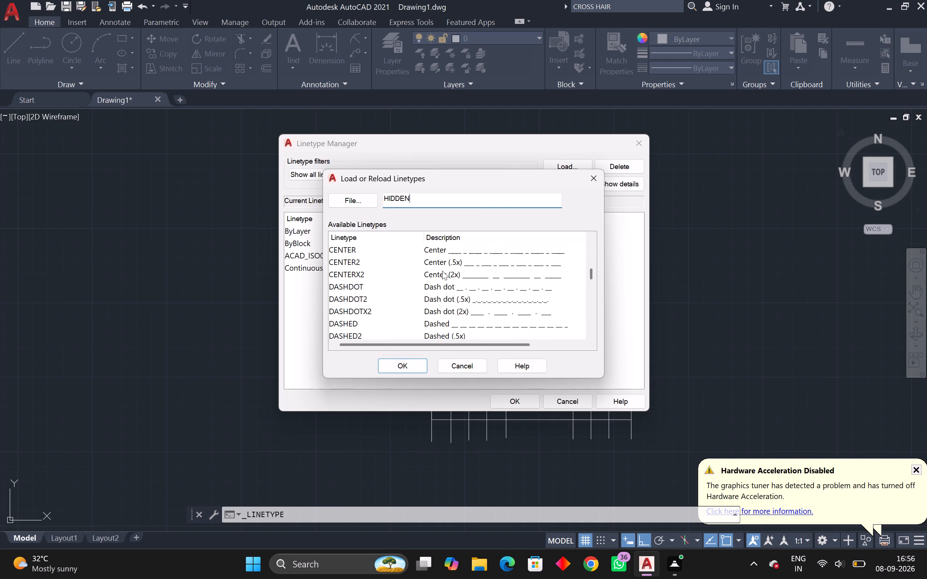
{"action": "scroll", "coordinate": [450, 274], "scroll_direction": "down", "scroll_amount": 4}
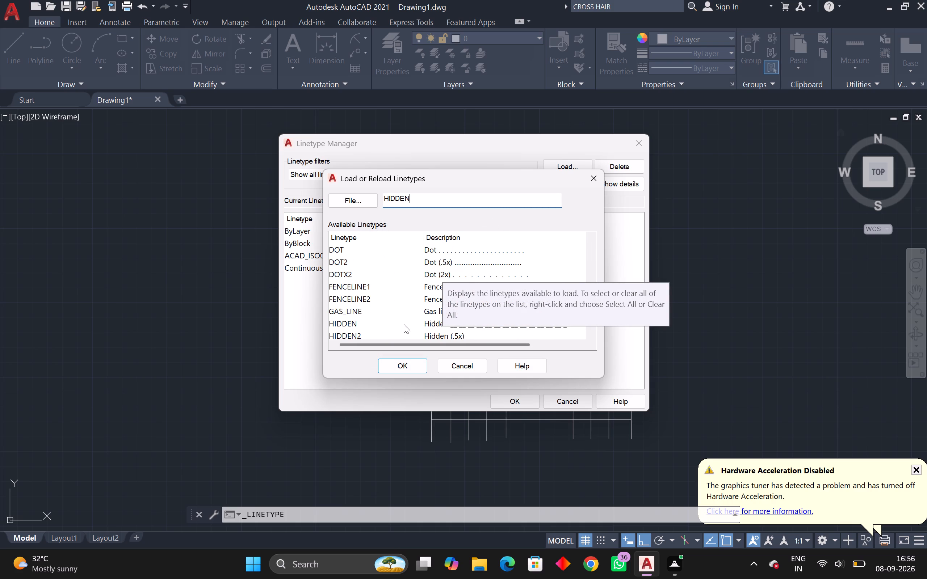
{"action": "double_click", "coordinate": [435, 335]}
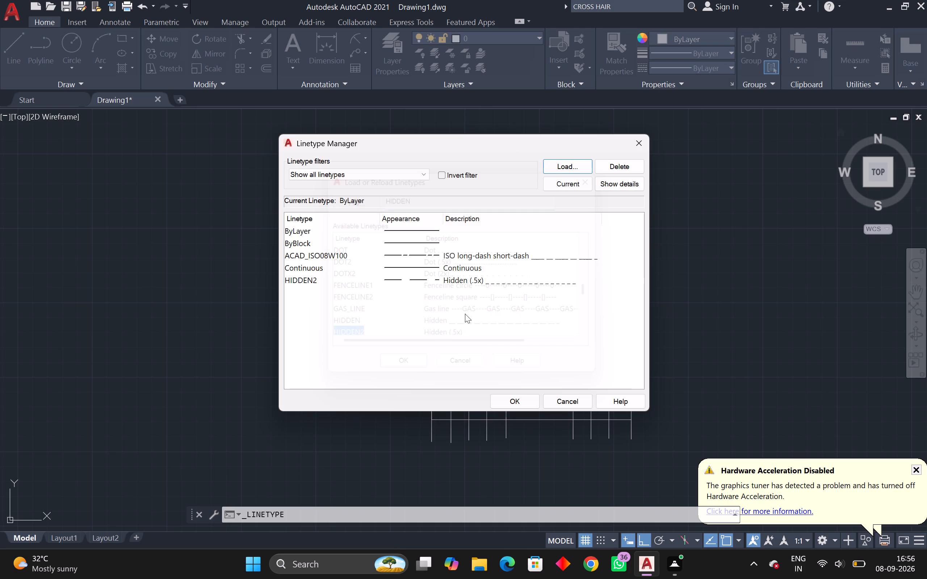
{"action": "left_click_drag", "start_coordinate": [515, 406], "coordinate": [519, 406]}
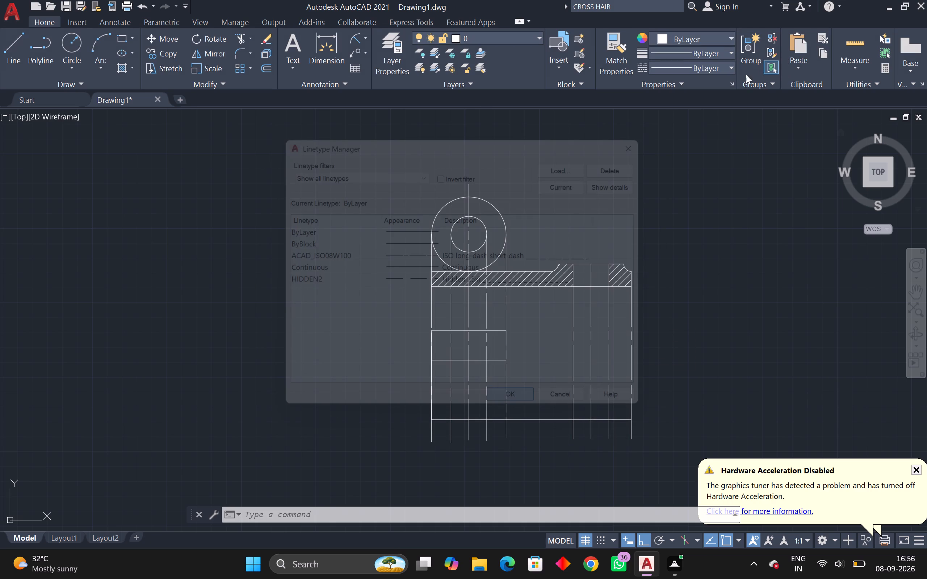
Make HIDDEN2 the current linetype and draw a horizontal sample line in the empty space beside the front view.
{"action": "left_click", "coordinate": [725, 67]}
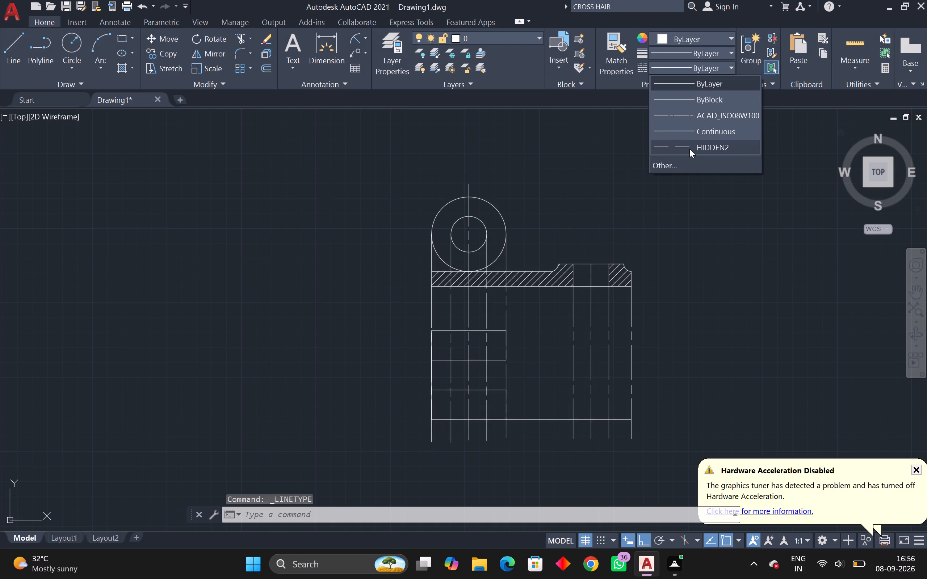
{"action": "left_click_drag", "start_coordinate": [689, 149], "coordinate": [680, 161]}
{"action": "left_click", "coordinate": [694, 144]}
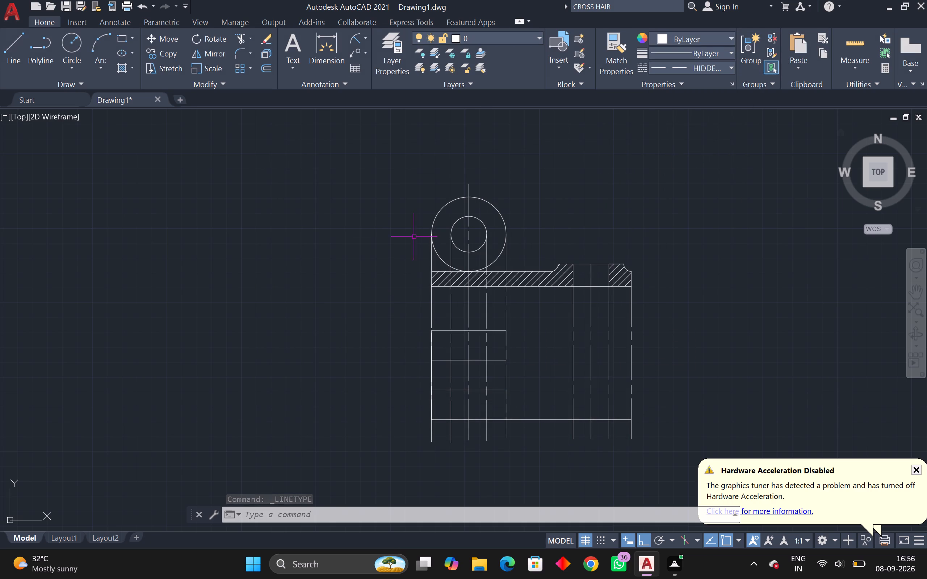
{"action": "type", "text": "L"}
{"action": "key", "text": "space"}
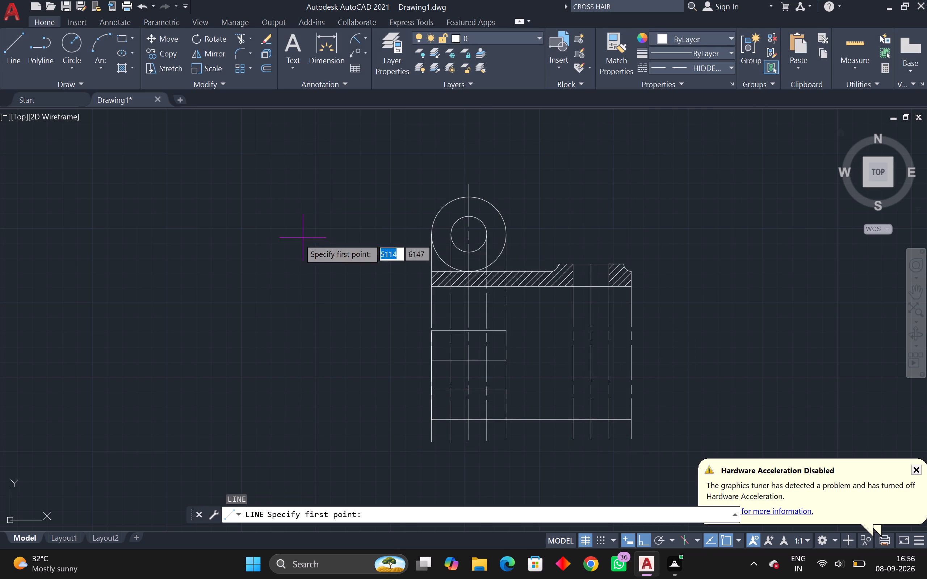
{"action": "left_click", "coordinate": [203, 278]}
{"action": "left_click", "coordinate": [289, 230]}
{"action": "key", "text": "Escape"}
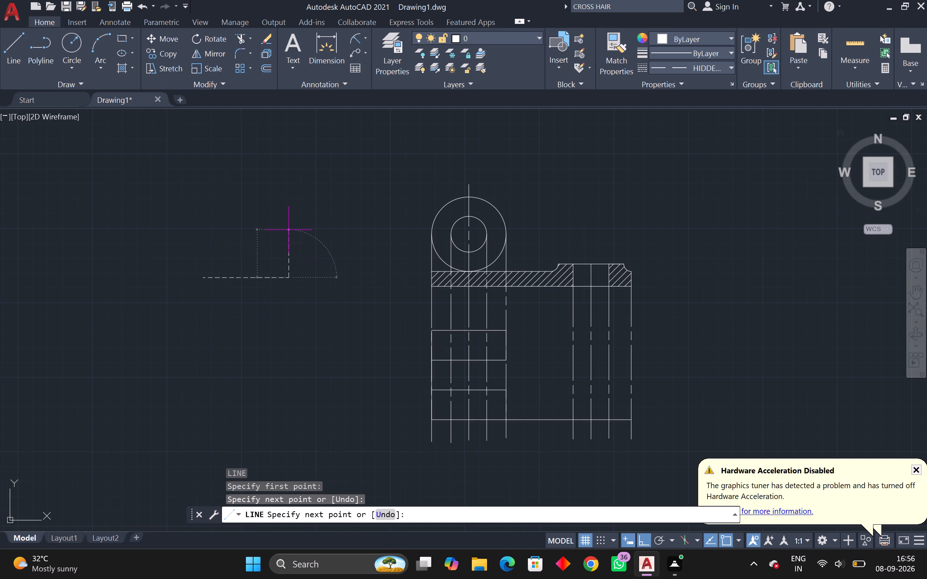
{"action": "key", "text": "Escape"}
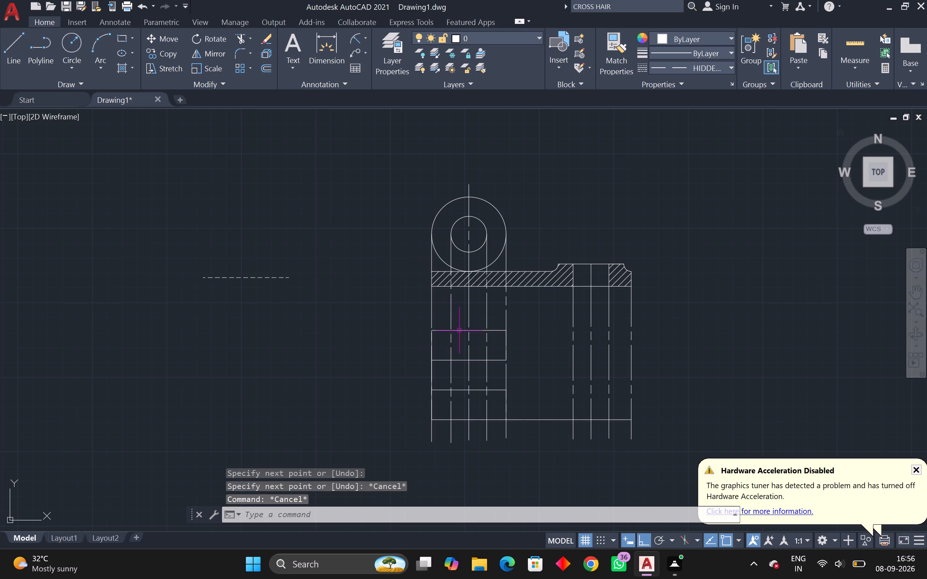
Draw a horizontal HIDDEN2 line across the top view, from its left edge between the two boss rectangles past the right projection line.
{"action": "middle_click_drag", "start_coordinate": [465, 336], "coordinate": [402, 269]}
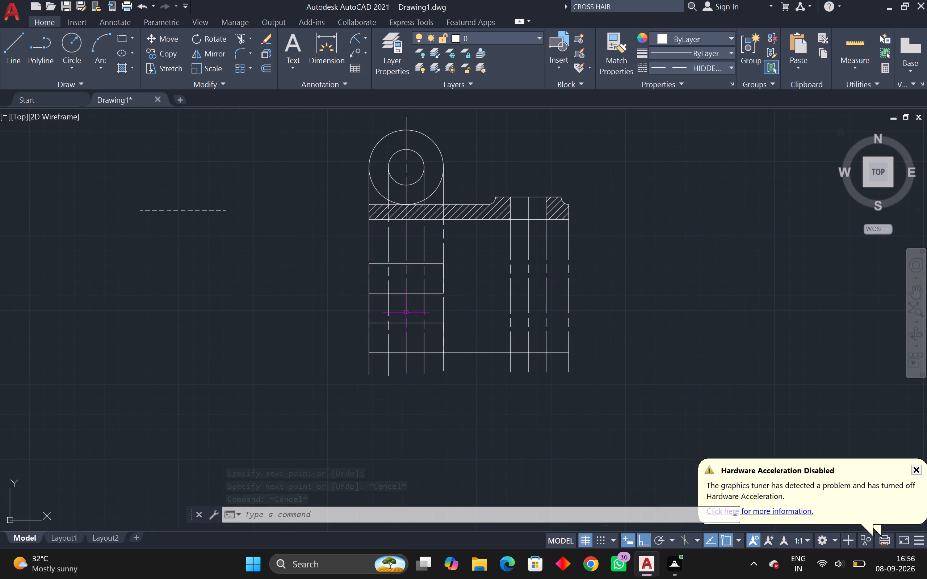
{"action": "type", "text": "L"}
{"action": "key", "text": "space"}
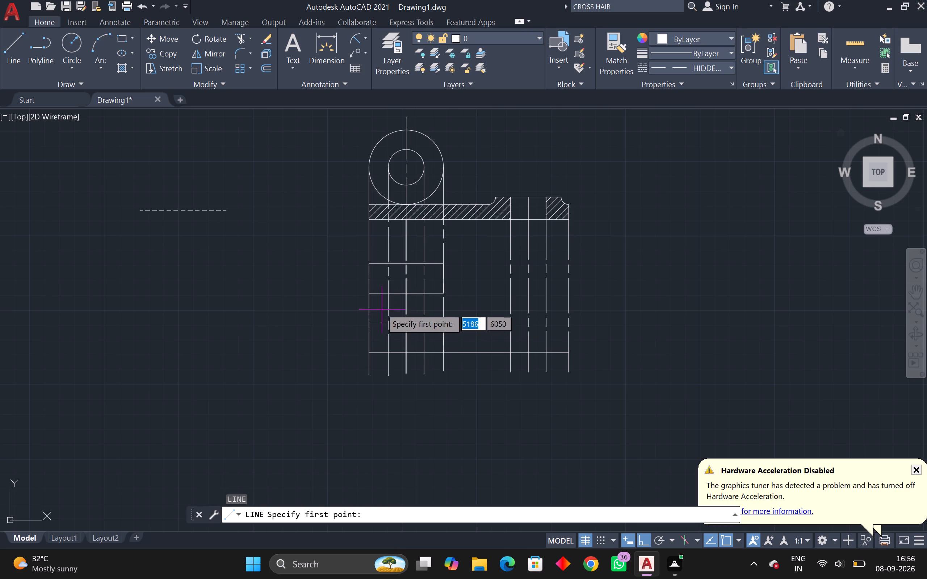
{"action": "left_click", "coordinate": [369, 309]}
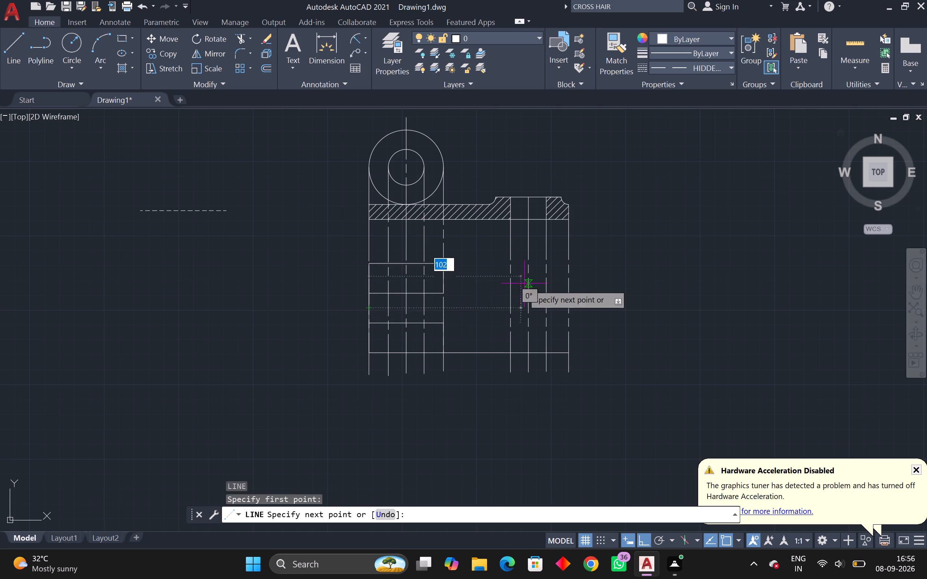
{"action": "left_click", "coordinate": [585, 280]}
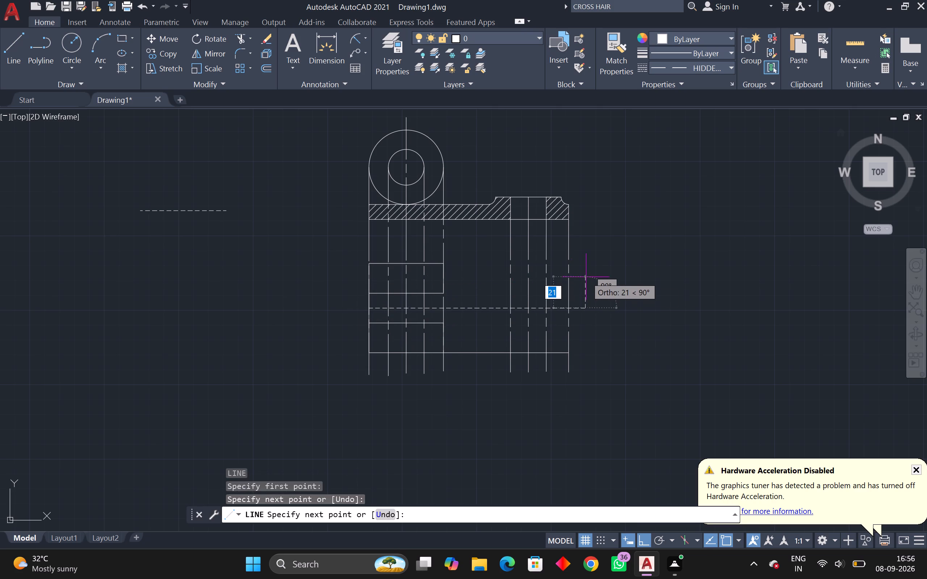
{"action": "key", "text": "Escape"}
{"action": "key", "text": "Escape"}
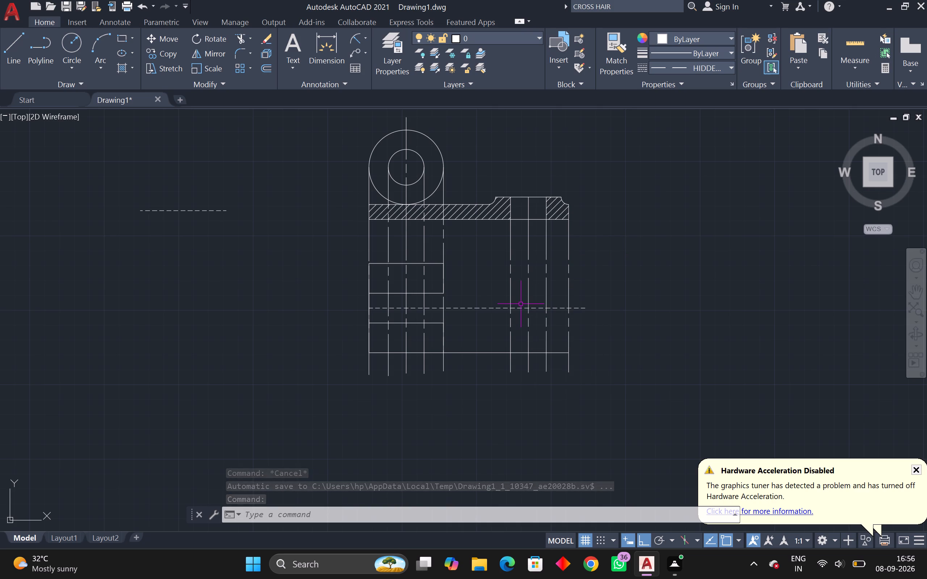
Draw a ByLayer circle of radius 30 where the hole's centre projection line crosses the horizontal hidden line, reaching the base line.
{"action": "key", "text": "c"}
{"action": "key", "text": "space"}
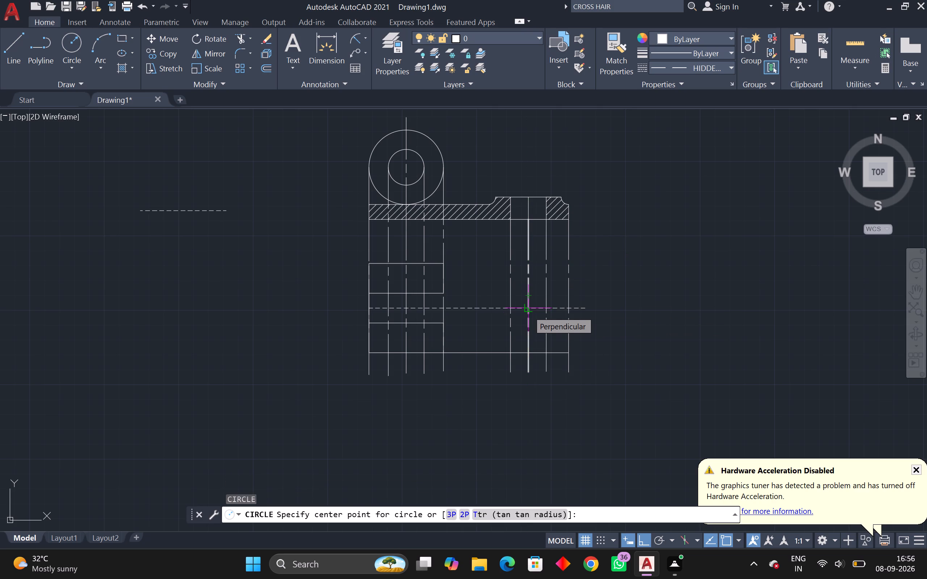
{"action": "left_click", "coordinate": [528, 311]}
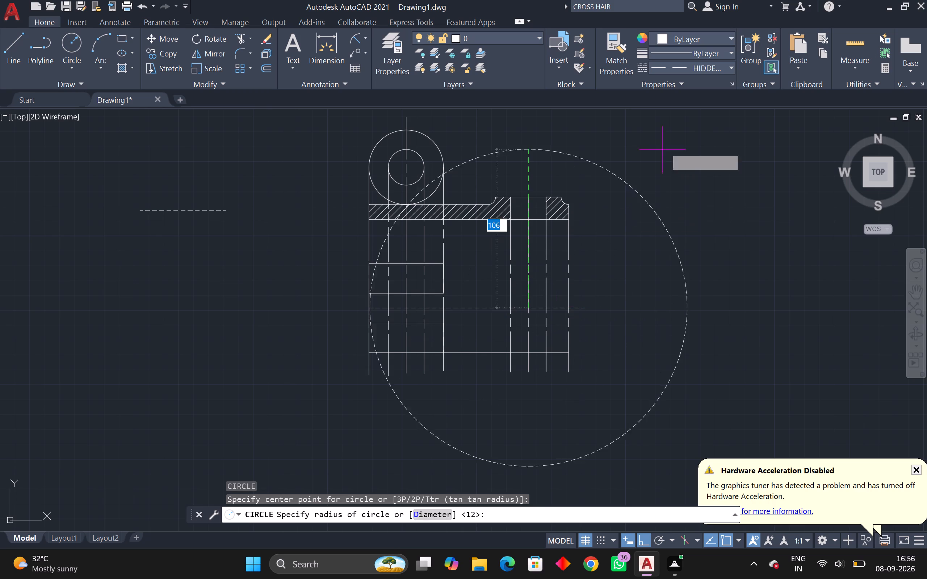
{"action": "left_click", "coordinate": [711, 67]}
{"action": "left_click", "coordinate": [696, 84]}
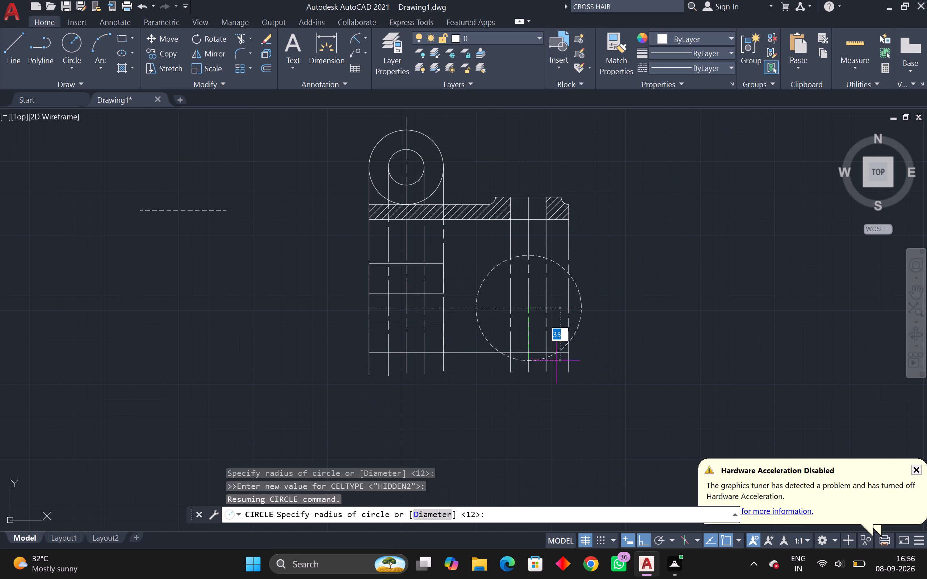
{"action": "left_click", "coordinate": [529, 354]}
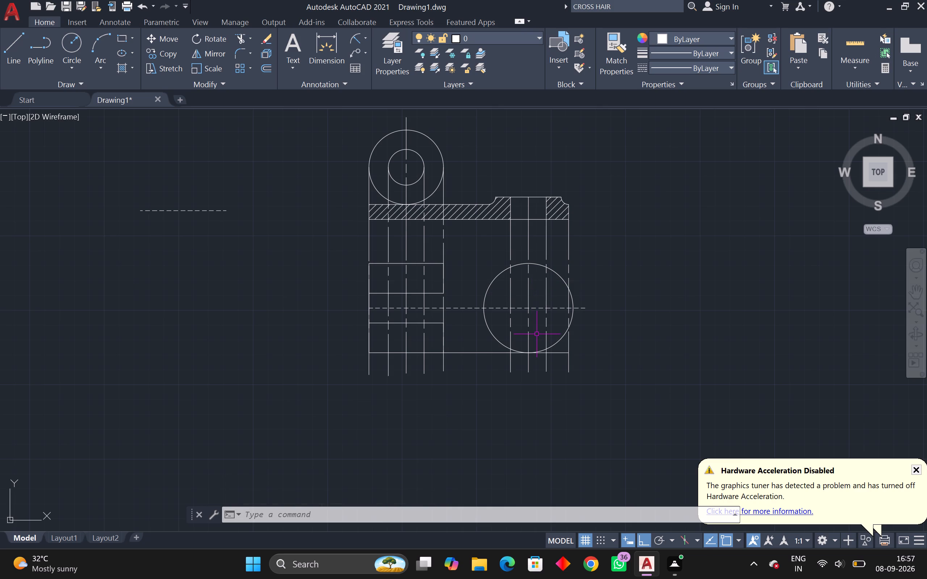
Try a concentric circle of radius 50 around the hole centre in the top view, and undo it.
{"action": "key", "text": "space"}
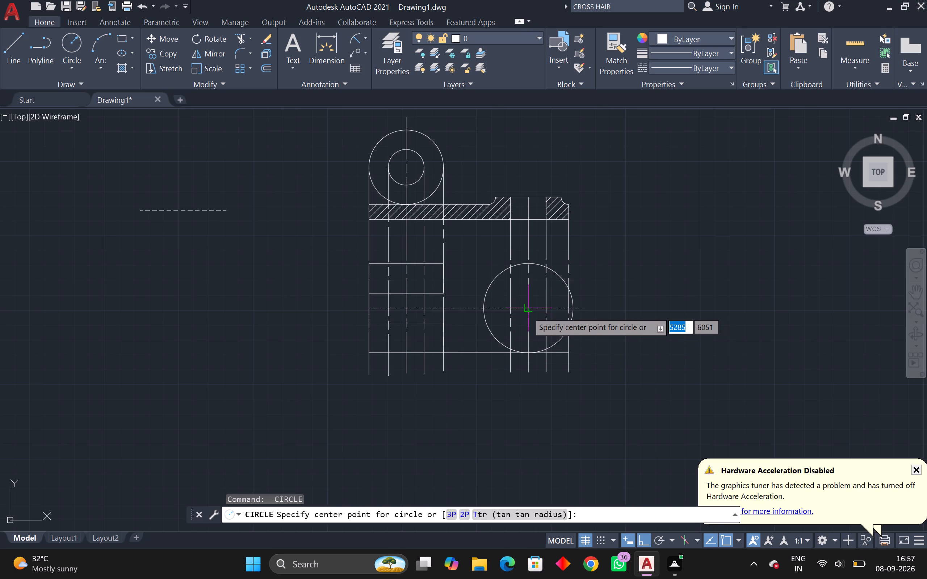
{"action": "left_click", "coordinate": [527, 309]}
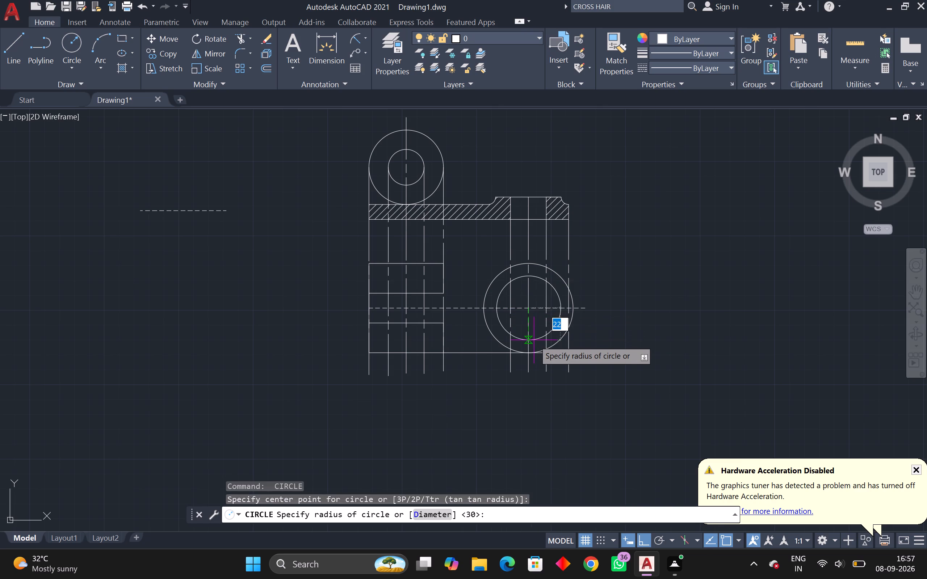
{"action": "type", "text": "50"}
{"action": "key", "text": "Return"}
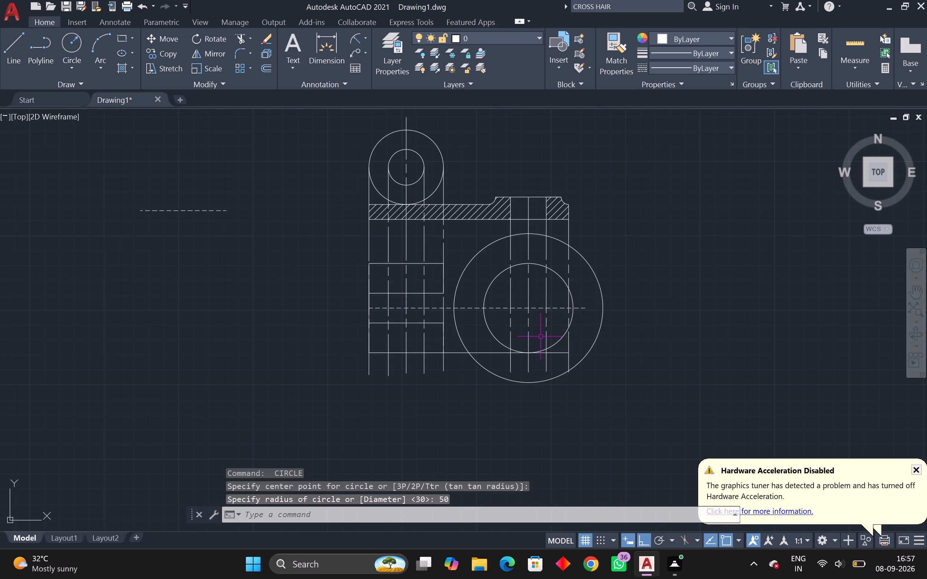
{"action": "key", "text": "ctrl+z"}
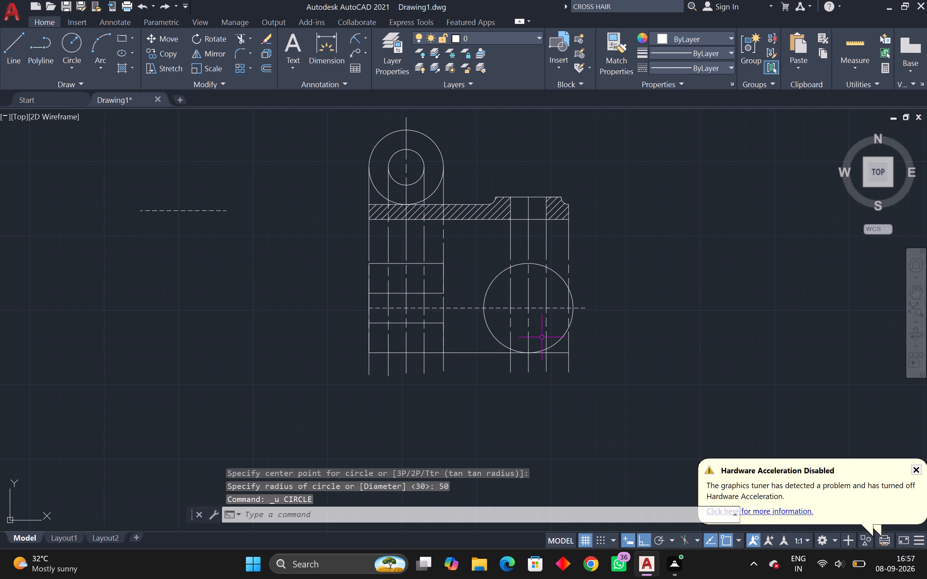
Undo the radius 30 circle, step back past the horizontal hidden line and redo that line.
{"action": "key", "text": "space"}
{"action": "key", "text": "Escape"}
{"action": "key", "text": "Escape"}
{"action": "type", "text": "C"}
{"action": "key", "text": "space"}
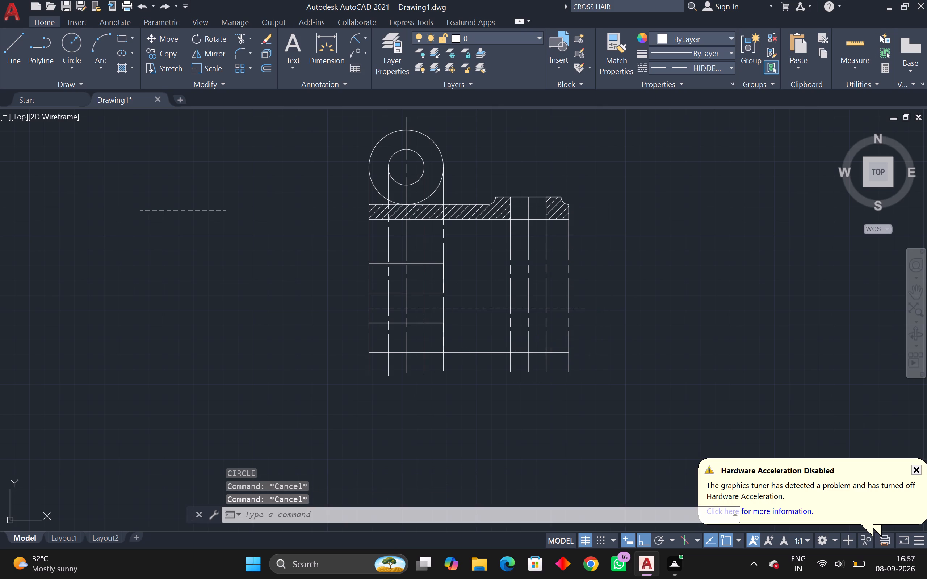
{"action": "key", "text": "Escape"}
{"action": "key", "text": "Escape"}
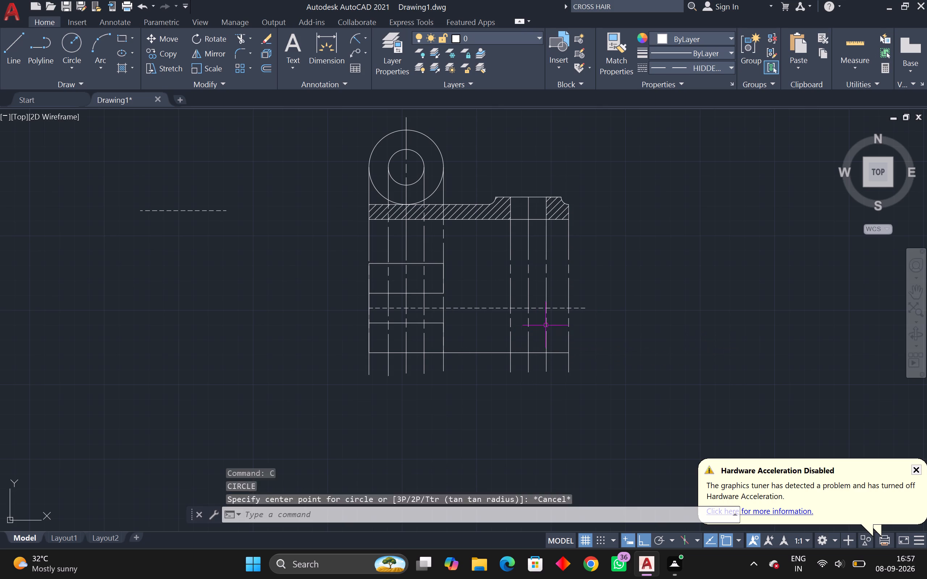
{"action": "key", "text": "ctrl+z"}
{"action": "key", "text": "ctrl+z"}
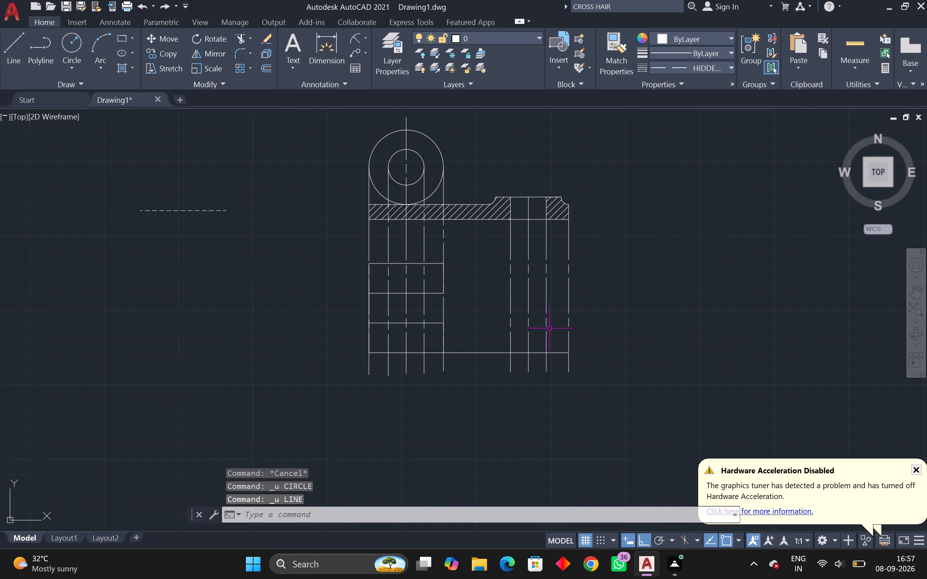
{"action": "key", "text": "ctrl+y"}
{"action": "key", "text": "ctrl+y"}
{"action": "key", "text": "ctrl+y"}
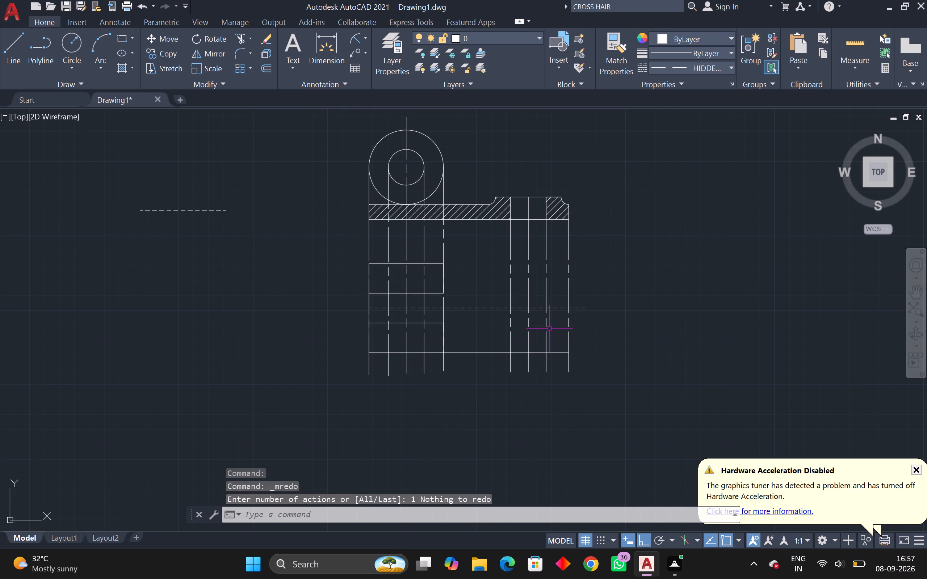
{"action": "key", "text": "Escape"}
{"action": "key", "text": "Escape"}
Draw a ByLayer circle of radius 30 centred where the hole's centre projection line meets the horizontal hidden line, reaching the base line.
{"action": "type", "text": "C"}
{"action": "key", "text": "space"}
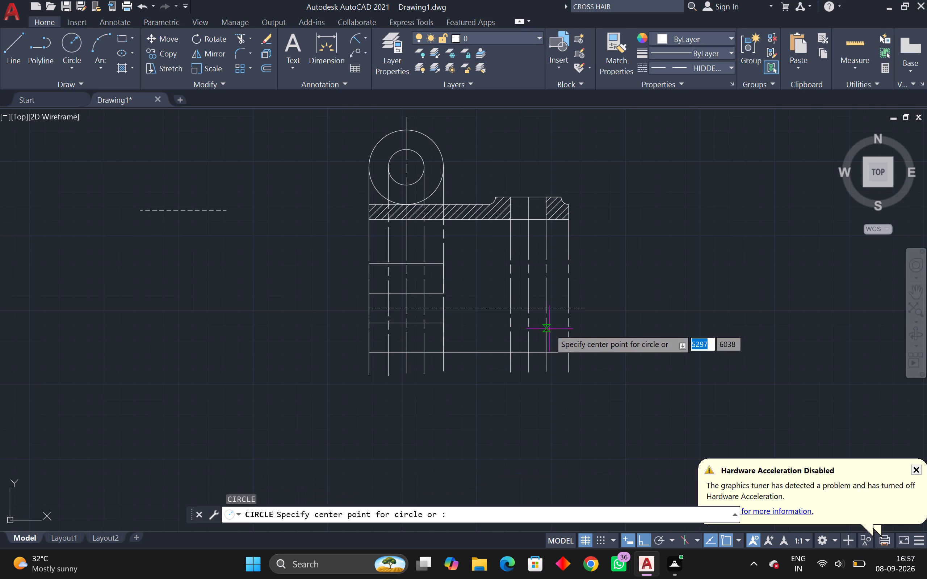
{"action": "left_click", "coordinate": [528, 305]}
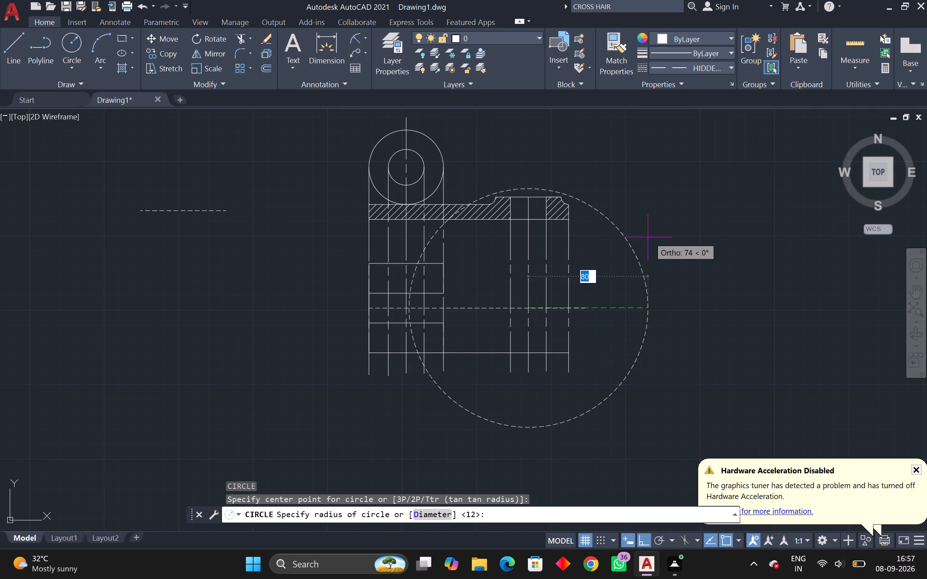
{"action": "left_click", "coordinate": [714, 68]}
{"action": "left_click", "coordinate": [704, 86]}
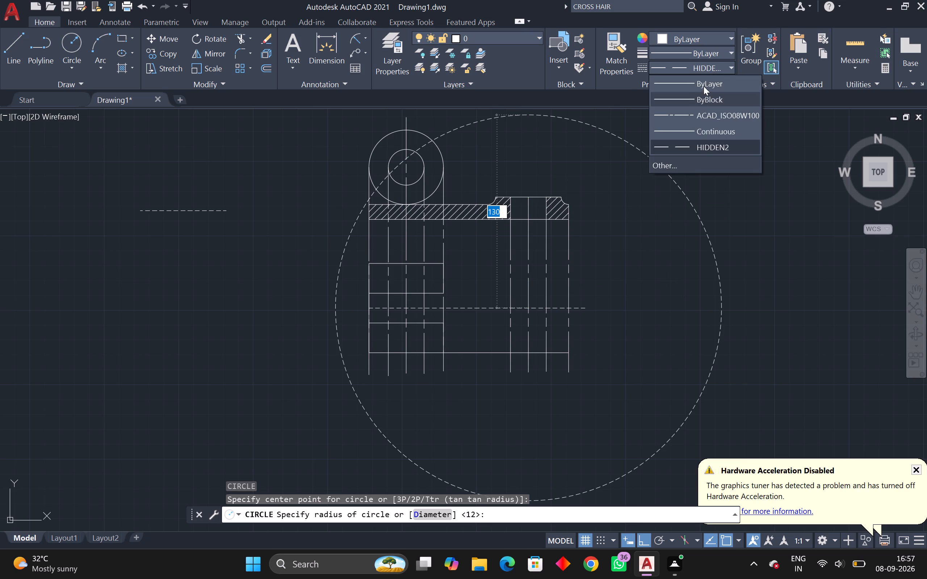
{"action": "left_click", "coordinate": [527, 355]}
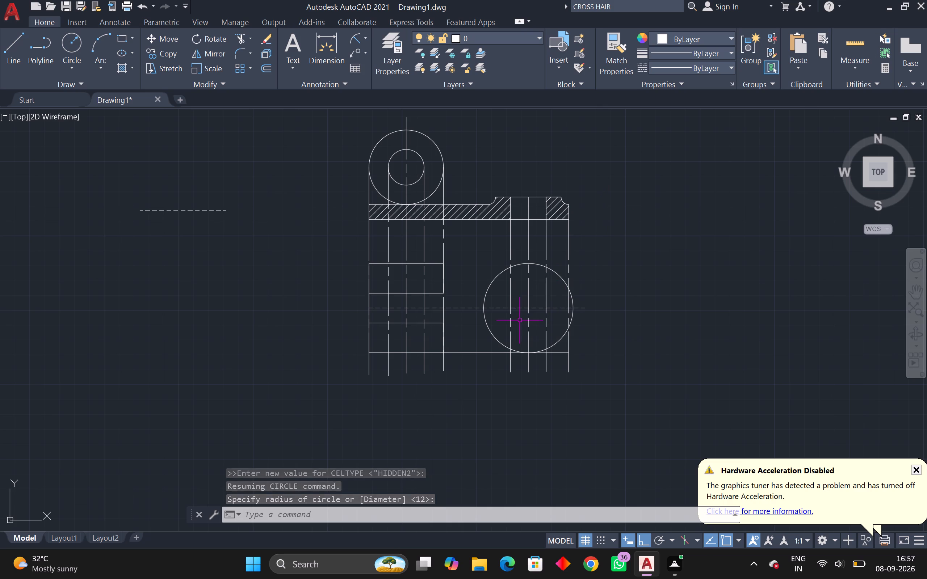
Draw a concentric circle of radius 25 inside the radius 30 circle in the top view.
{"action": "key", "text": "space"}
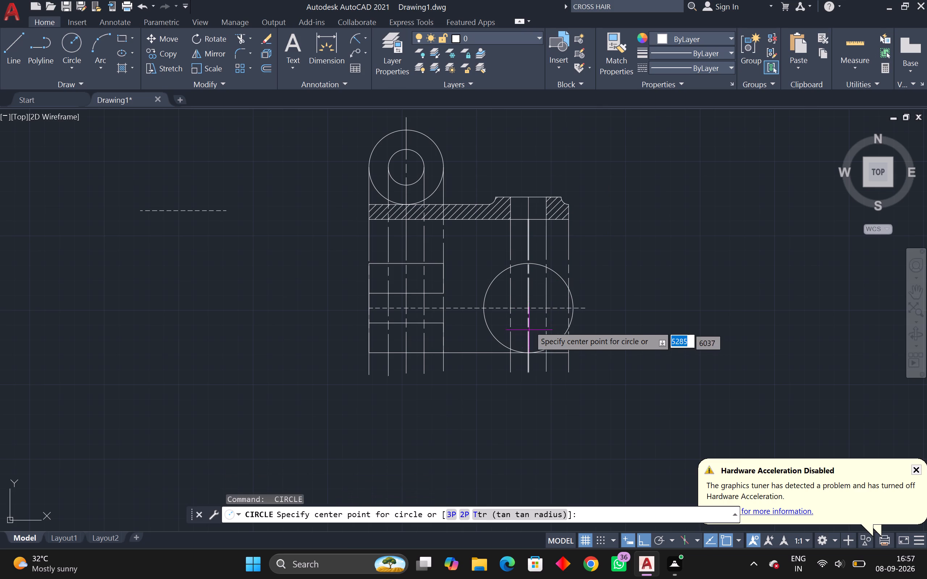
{"action": "left_click", "coordinate": [527, 307]}
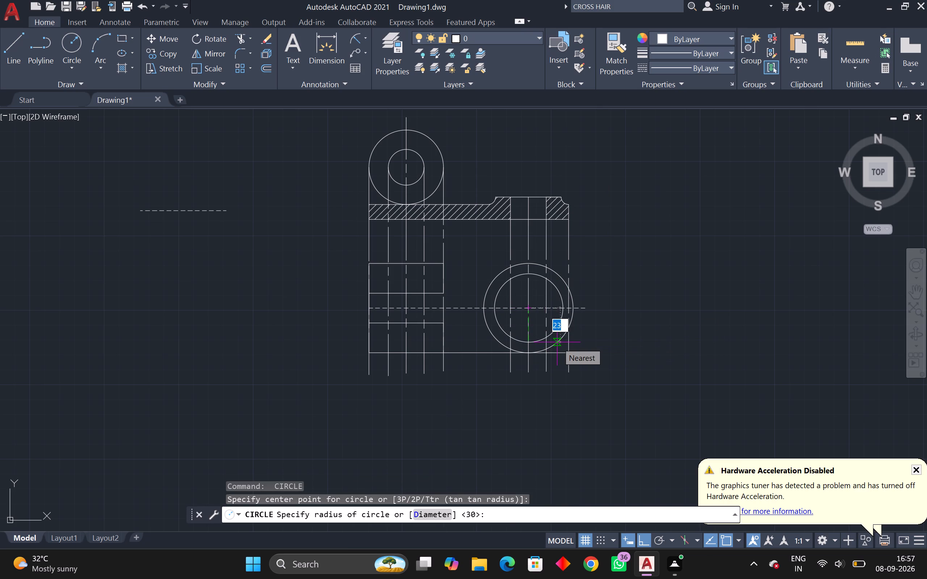
{"action": "type", "text": "25"}
{"action": "key", "text": "Return"}
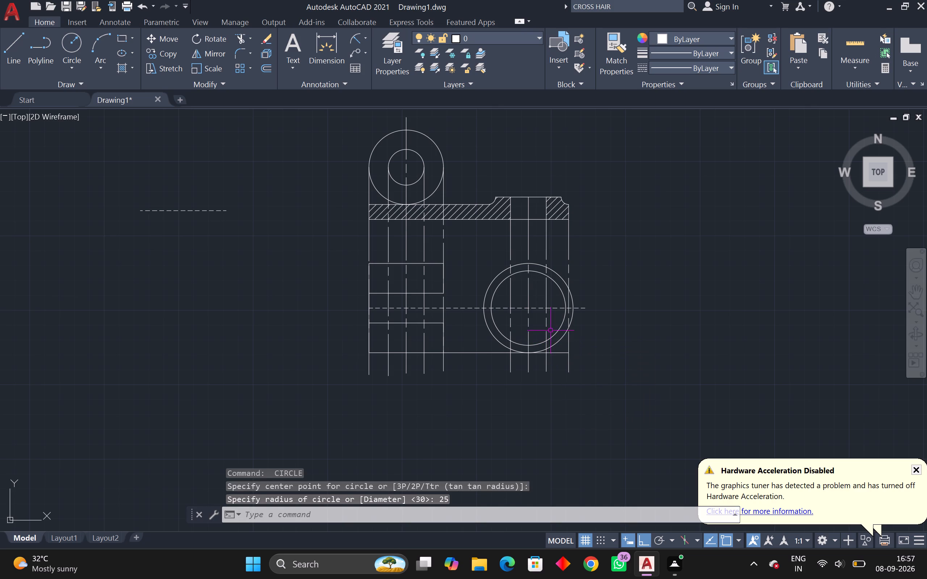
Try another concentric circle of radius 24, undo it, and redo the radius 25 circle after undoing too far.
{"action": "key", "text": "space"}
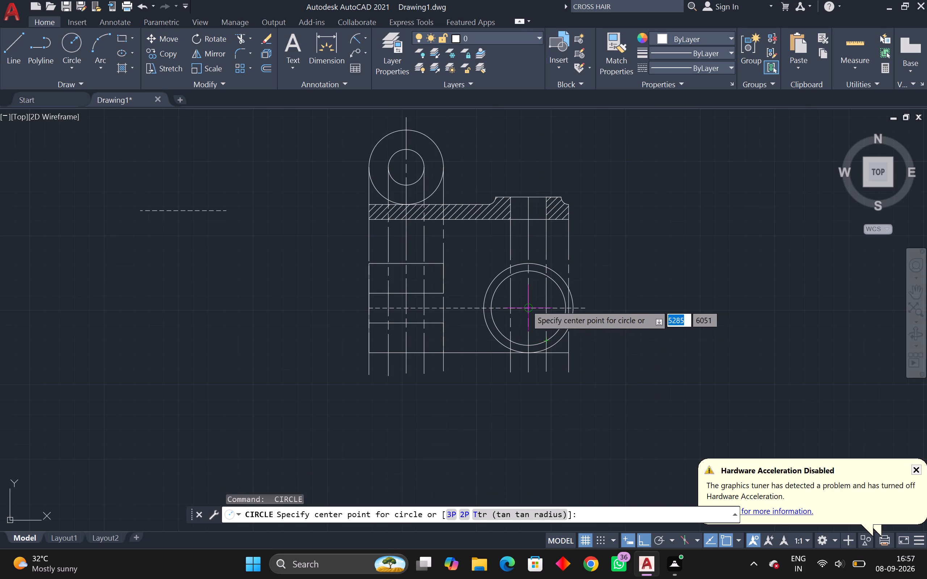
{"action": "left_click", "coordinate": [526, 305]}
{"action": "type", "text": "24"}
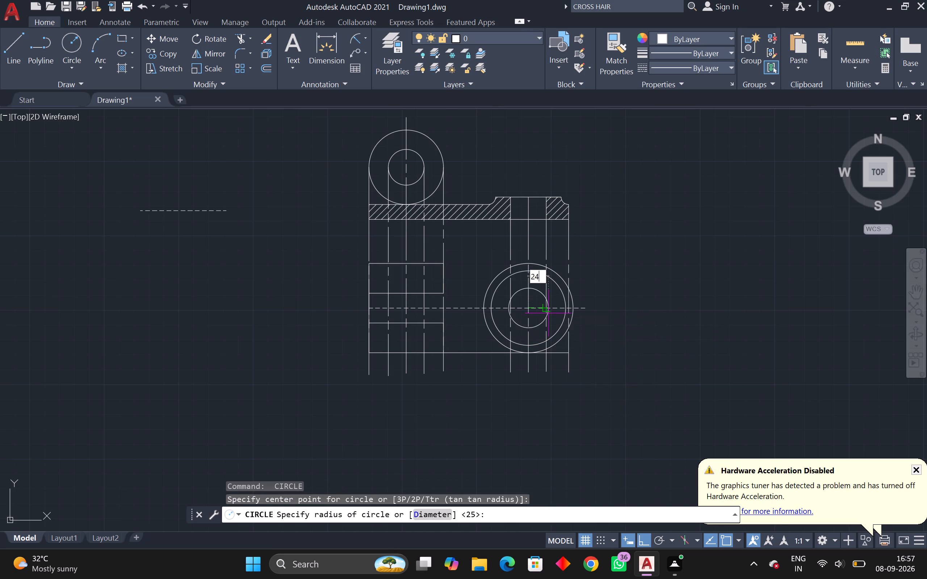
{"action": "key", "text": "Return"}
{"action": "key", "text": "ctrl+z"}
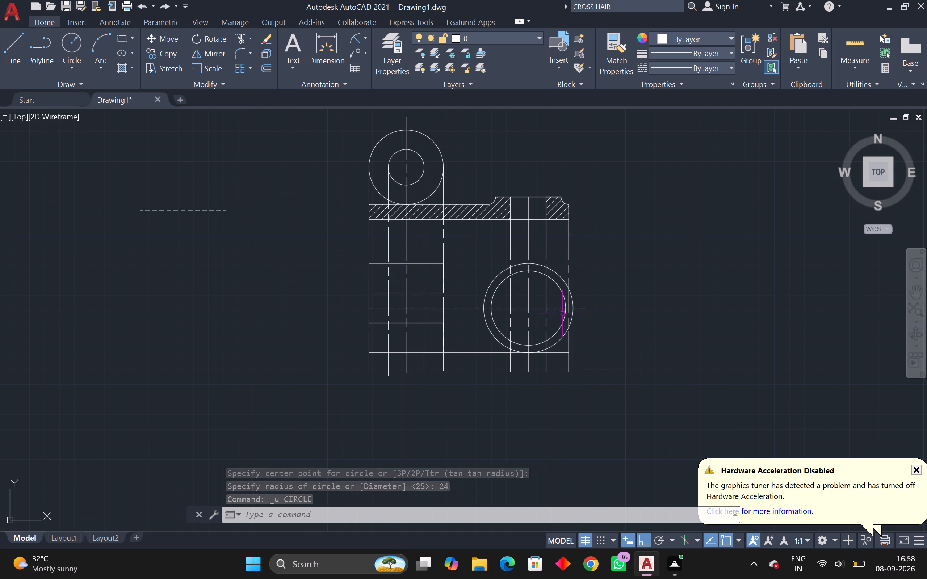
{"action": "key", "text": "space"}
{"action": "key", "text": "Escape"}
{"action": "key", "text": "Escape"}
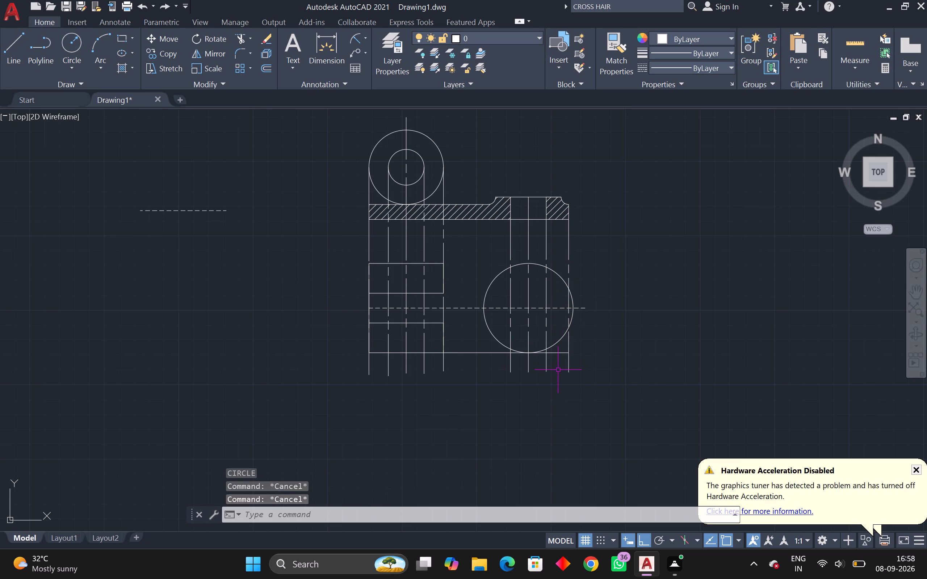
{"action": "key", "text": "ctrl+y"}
Draw a radius 12 circle concentric with the radius 30 and 25 circles in the top view.
{"action": "type", "text": "C"}
{"action": "key", "text": "space"}
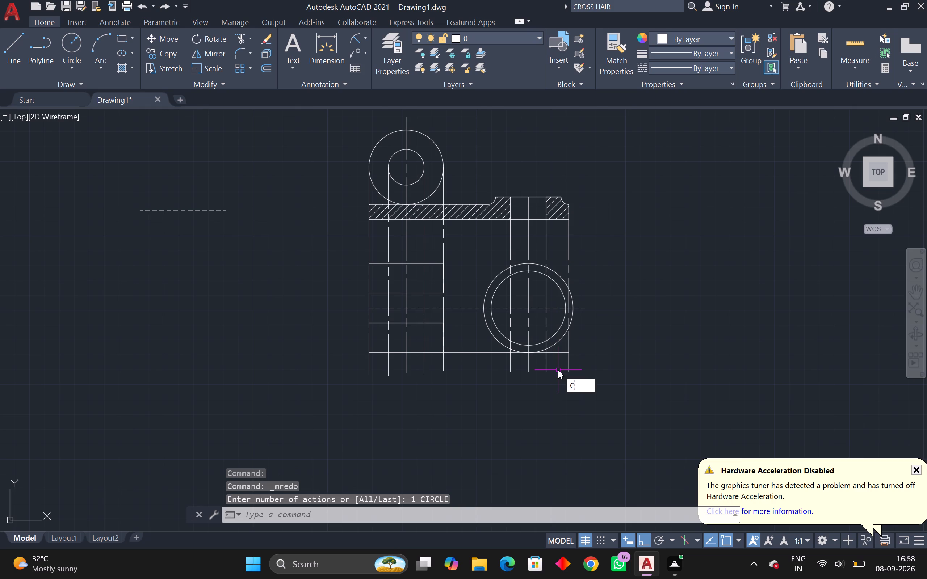
{"action": "left_click", "coordinate": [530, 309]}
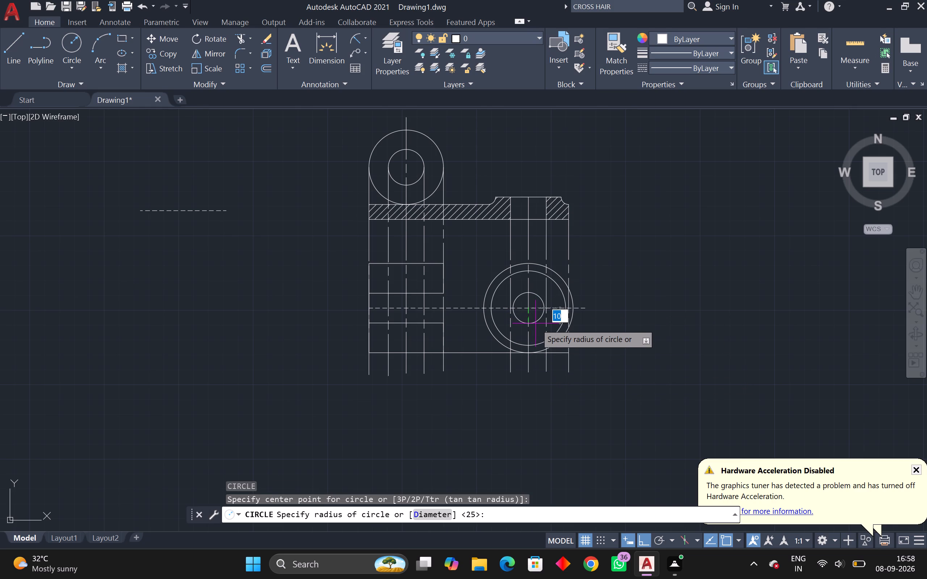
{"action": "type", "text": "12"}
{"action": "key", "text": "Return"}
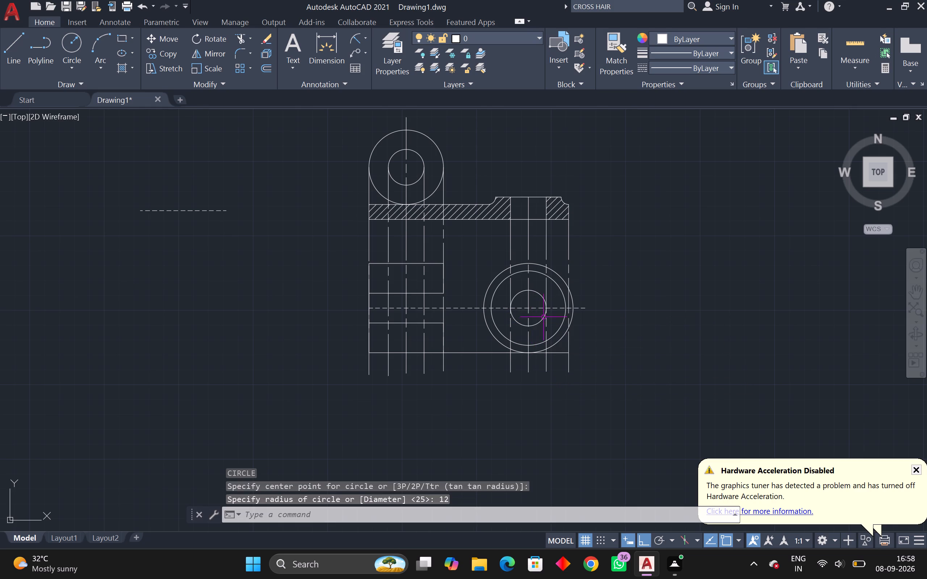
{"action": "key", "text": "Escape"}
{"action": "key", "text": "Escape"}
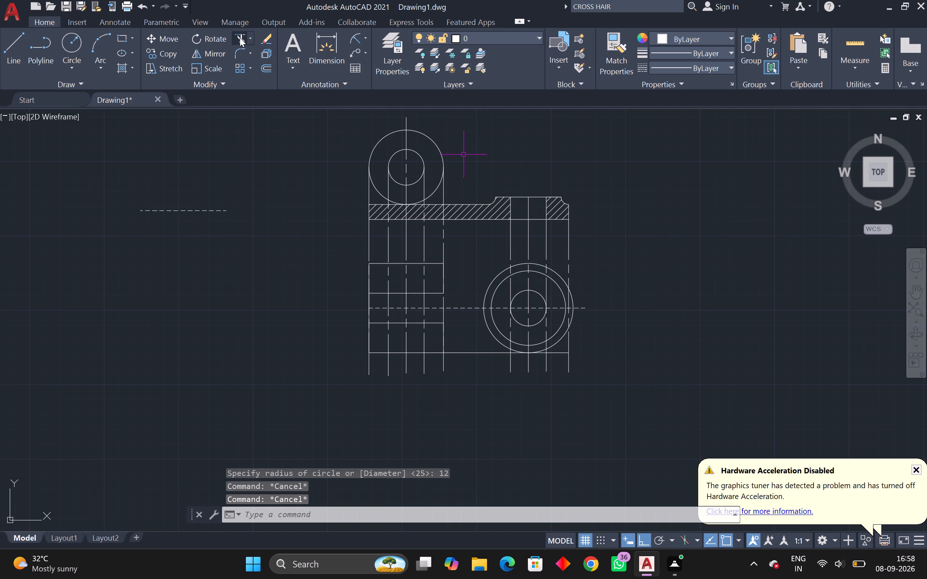
Trim away the left half of the radius 30 circle in the top view, leaving its right semicircle.
{"action": "left_click", "coordinate": [240, 37]}
{"action": "left_click", "coordinate": [499, 277]}
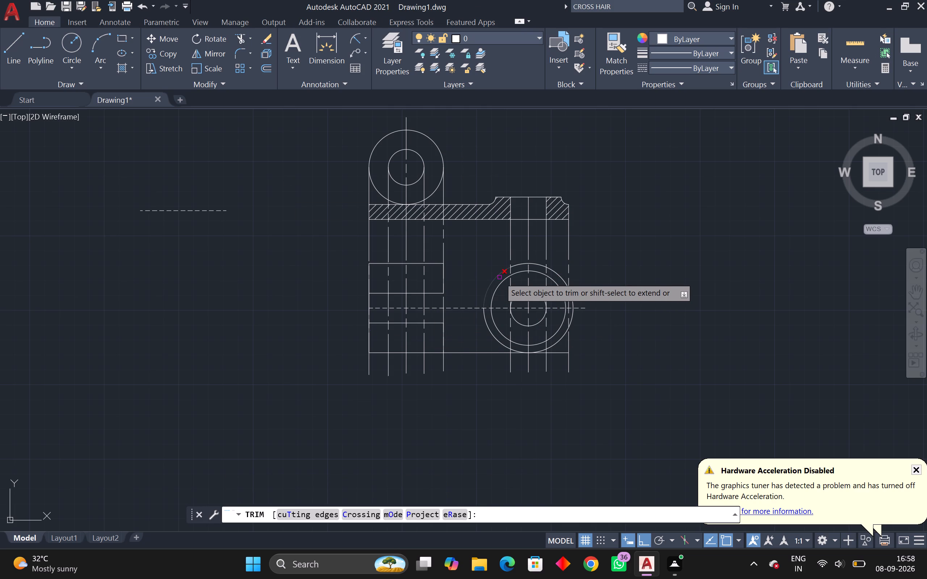
{"action": "left_click", "coordinate": [520, 265]}
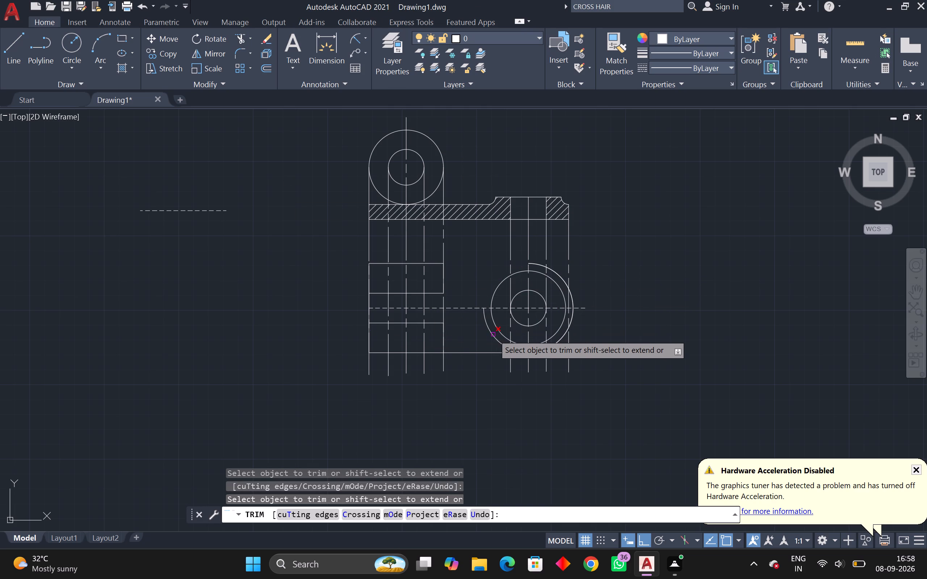
{"action": "left_click", "coordinate": [493, 334]}
{"action": "scroll", "coordinate": [520, 353], "scroll_direction": "up", "scroll_amount": 3}
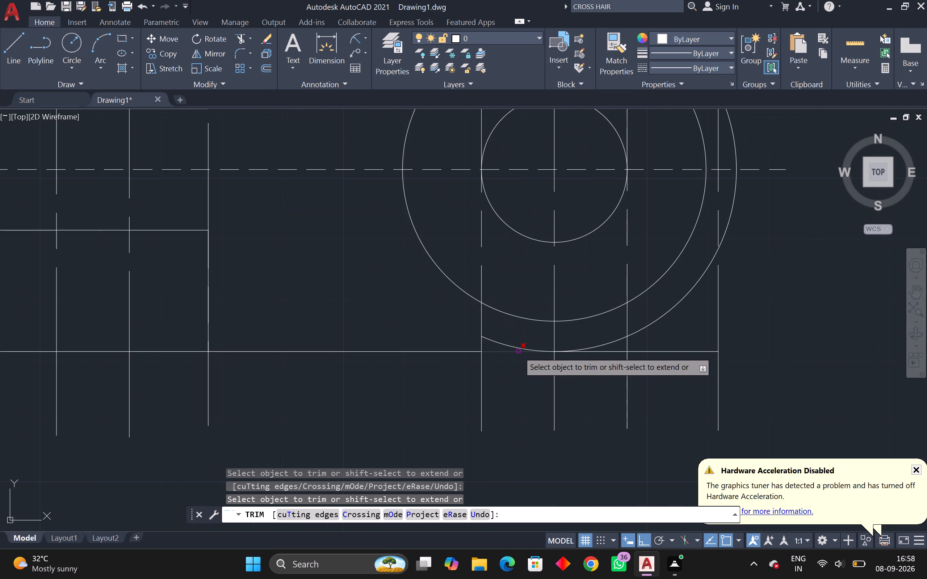
{"action": "left_click", "coordinate": [518, 350]}
{"action": "scroll", "coordinate": [518, 350], "scroll_direction": "down", "scroll_amount": 2}
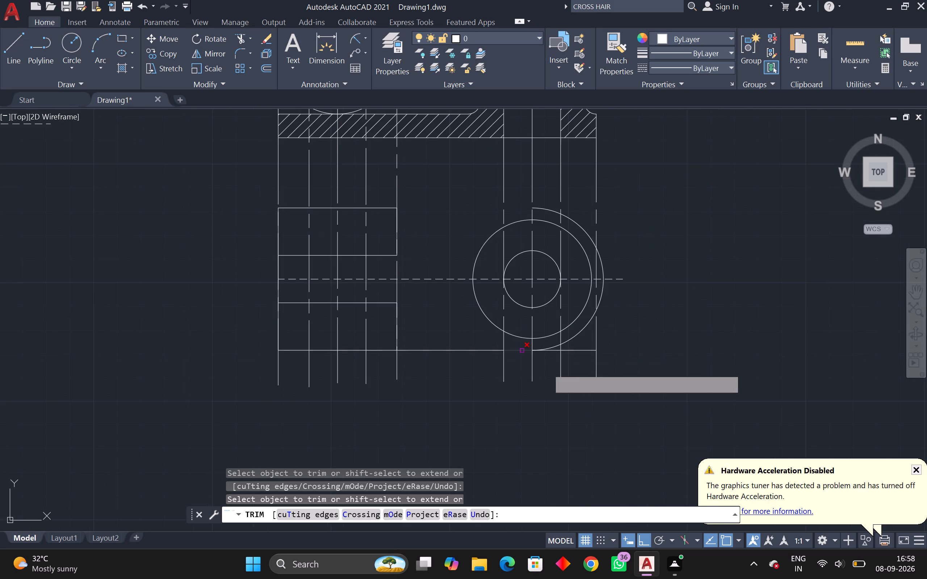
{"action": "scroll", "coordinate": [550, 368], "scroll_direction": "down", "scroll_amount": 1}
{"action": "middle_click_drag", "start_coordinate": [550, 368], "coordinate": [546, 390]}
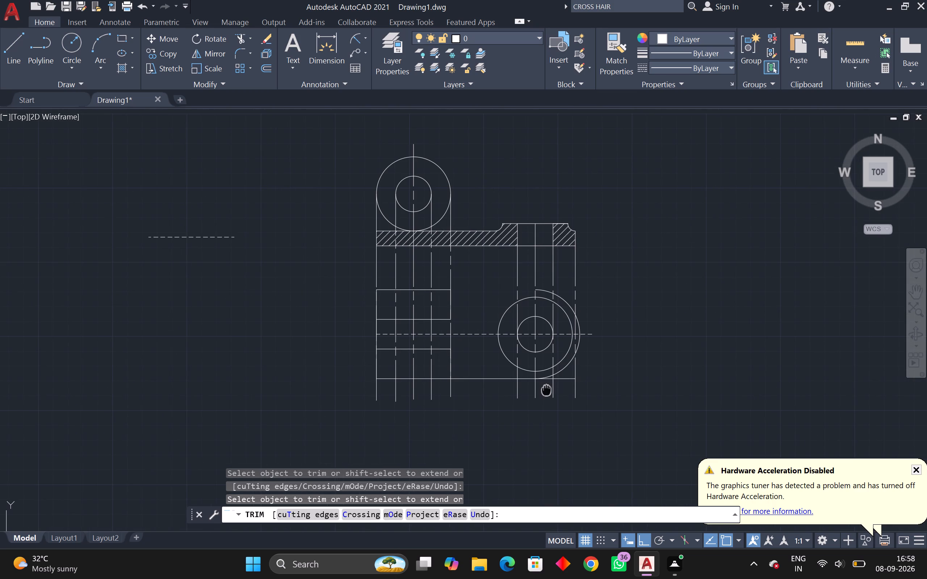
{"action": "middle_click_drag", "start_coordinate": [546, 390], "coordinate": [536, 386]}
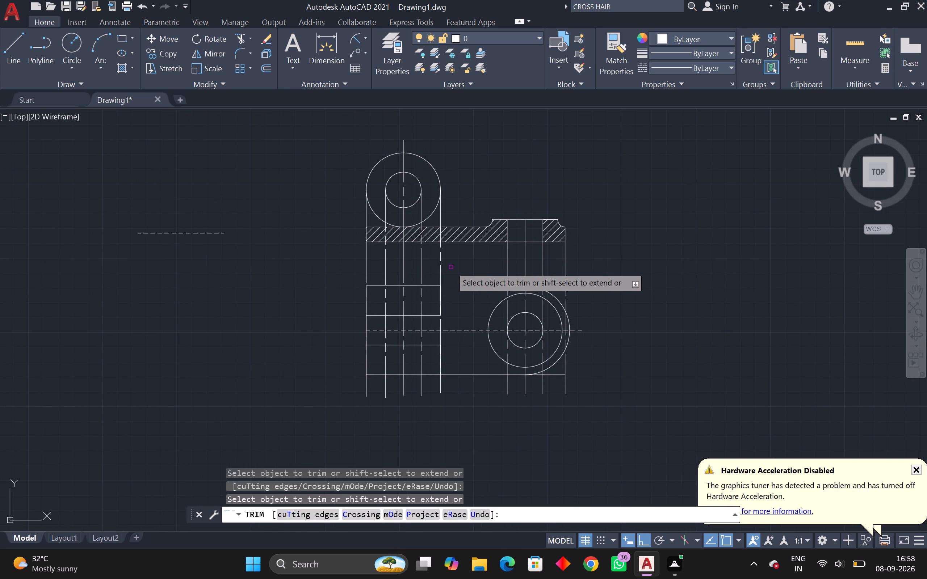
Trim the lug's projection lines between the front and top views, except the centre line, and all their overhangs below the base line.
{"action": "left_click_drag", "start_coordinate": [451, 267], "coordinate": [408, 272]}
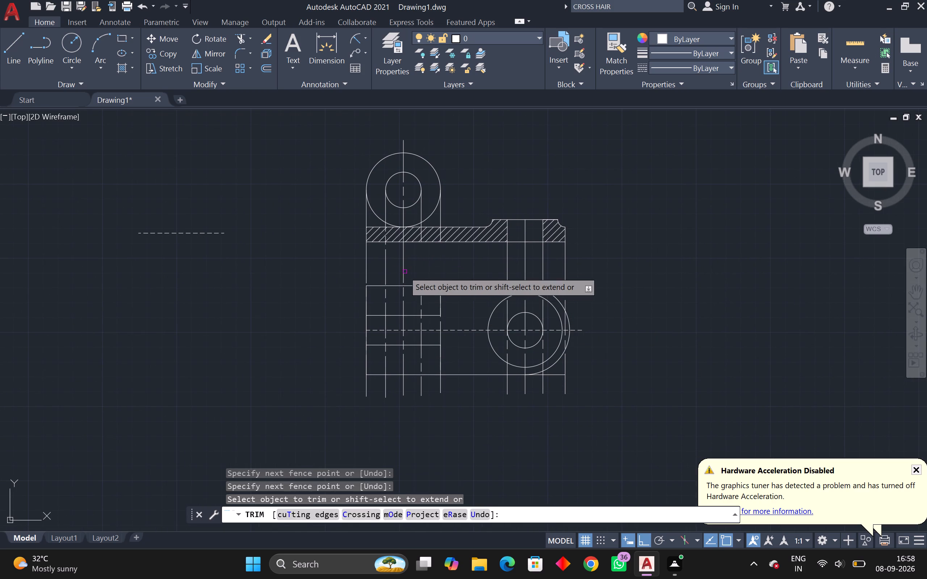
{"action": "left_click_drag", "start_coordinate": [396, 270], "coordinate": [361, 275]}
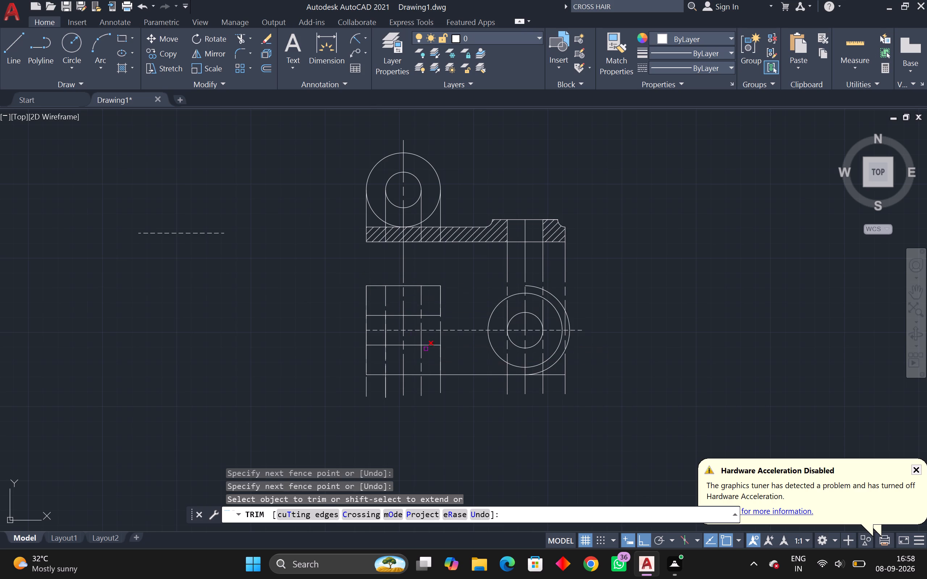
{"action": "middle_click_drag", "start_coordinate": [442, 375], "coordinate": [461, 326]}
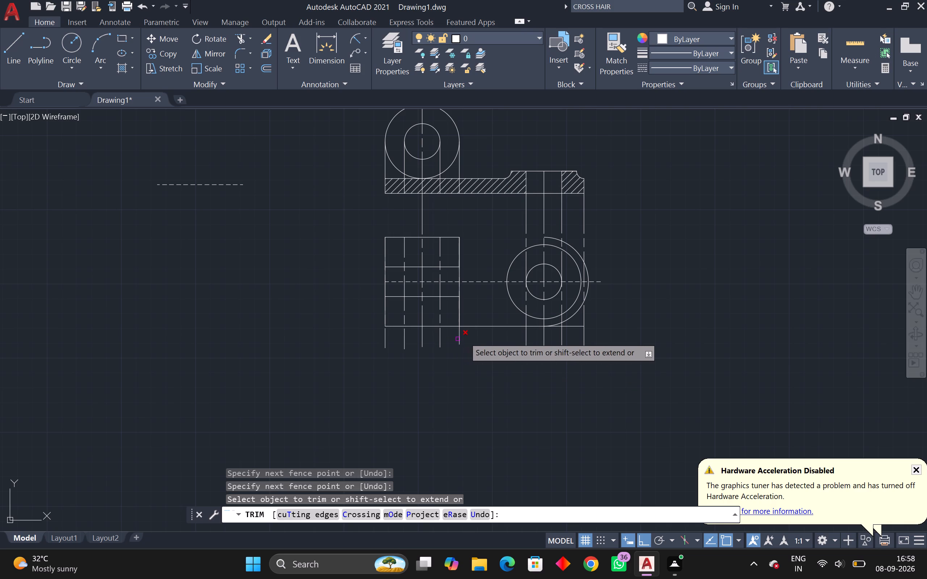
{"action": "left_click_drag", "start_coordinate": [469, 335], "coordinate": [377, 340]}
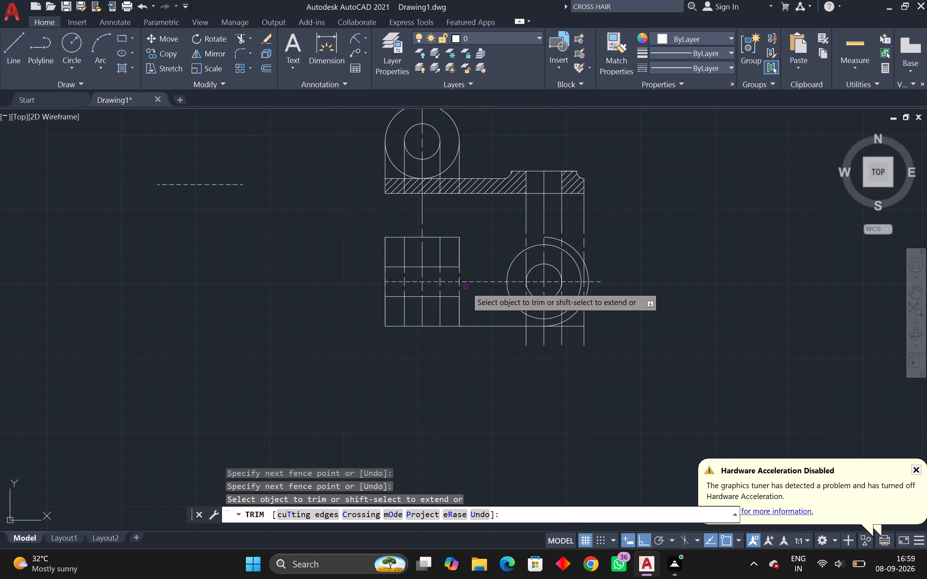
Trim the inner and right-hand vertical line segments from the gap between the two lug rectangles, keeping the centre line.
{"action": "left_click_drag", "start_coordinate": [465, 287], "coordinate": [444, 288]}
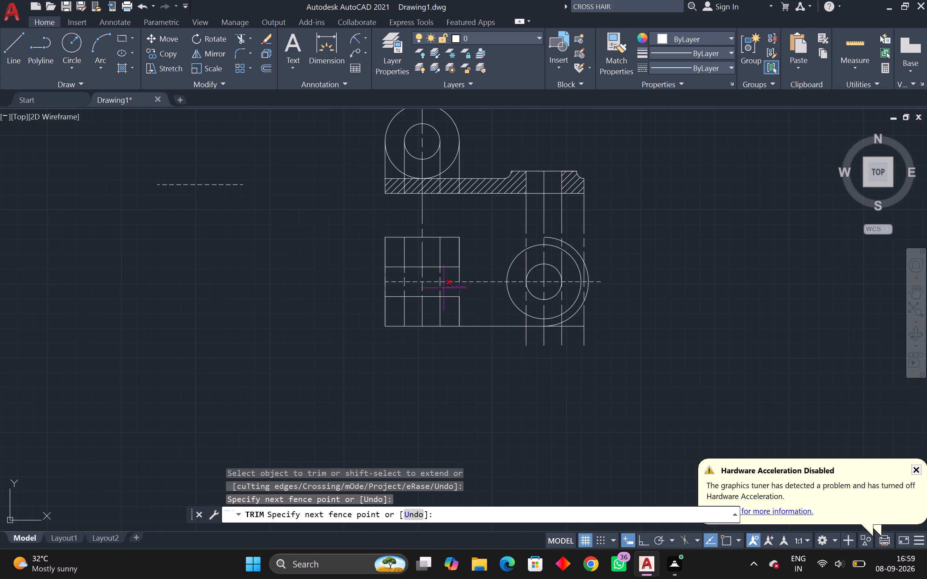
{"action": "left_click_drag", "start_coordinate": [444, 288], "coordinate": [437, 289]}
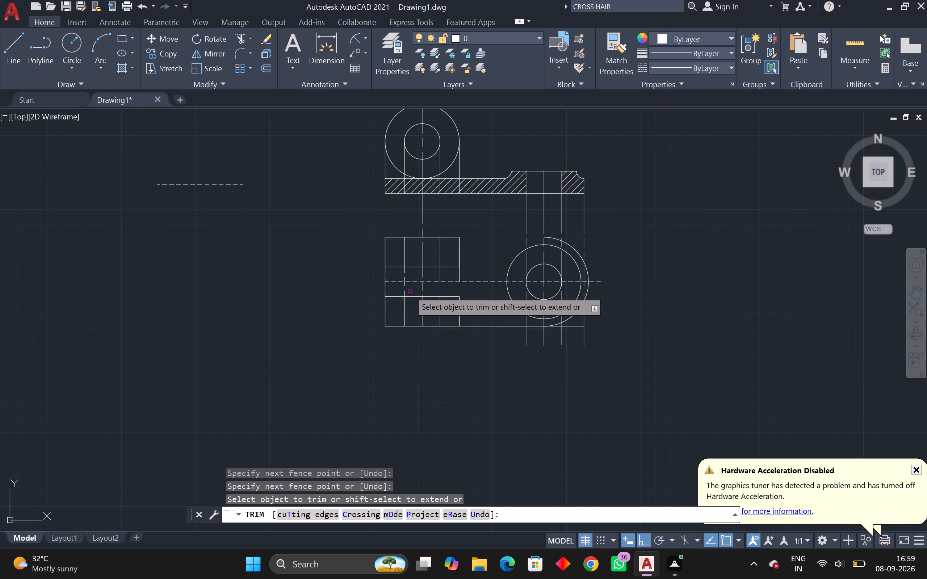
{"action": "left_click_drag", "start_coordinate": [410, 291], "coordinate": [399, 291]}
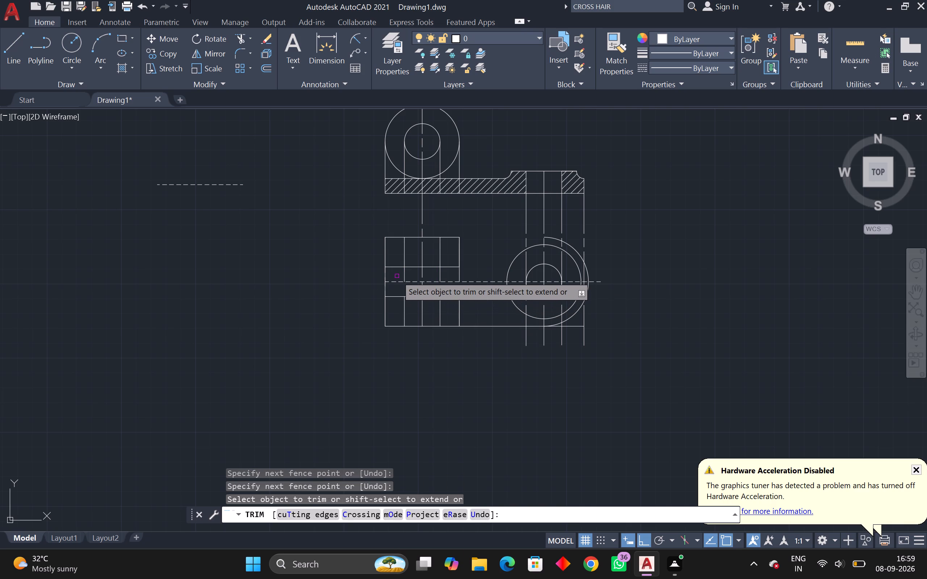
{"action": "left_click_drag", "start_coordinate": [397, 276], "coordinate": [406, 275]}
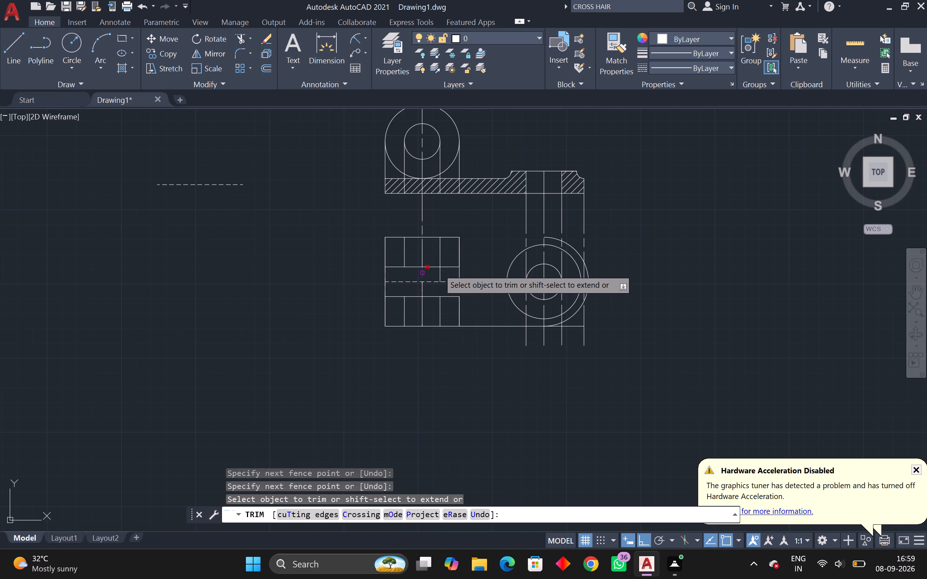
{"action": "left_click_drag", "start_coordinate": [435, 272], "coordinate": [454, 277]}
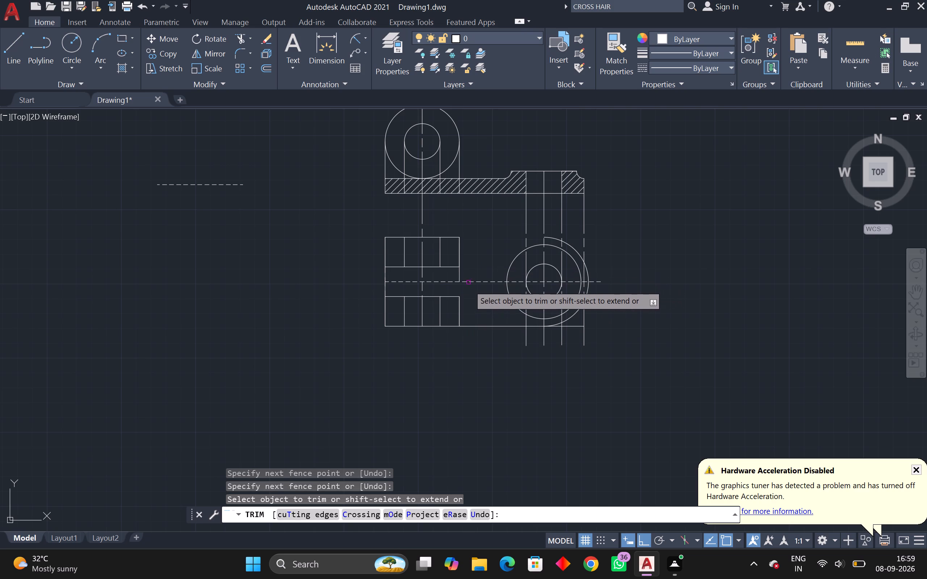
{"action": "left_click", "coordinate": [463, 276]}
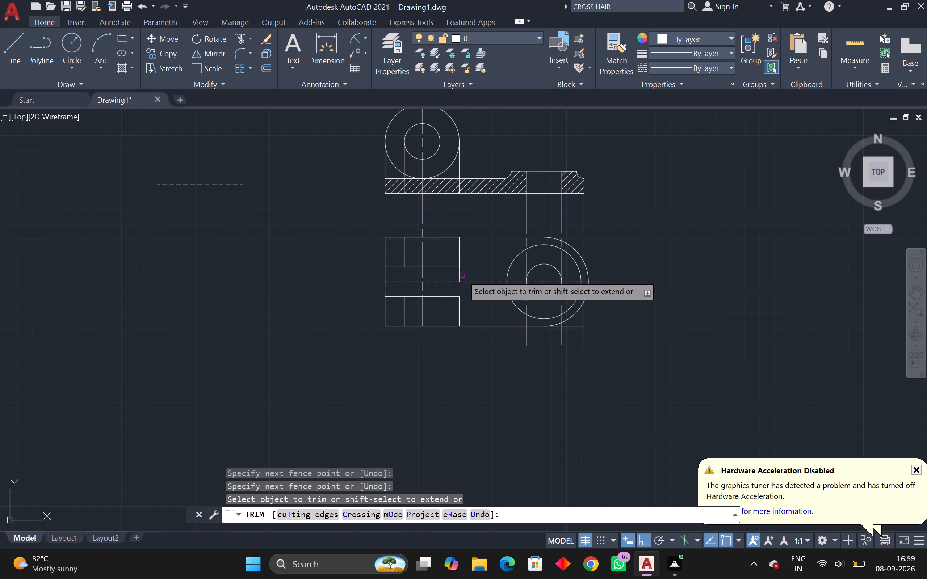
{"action": "left_click", "coordinate": [456, 276]}
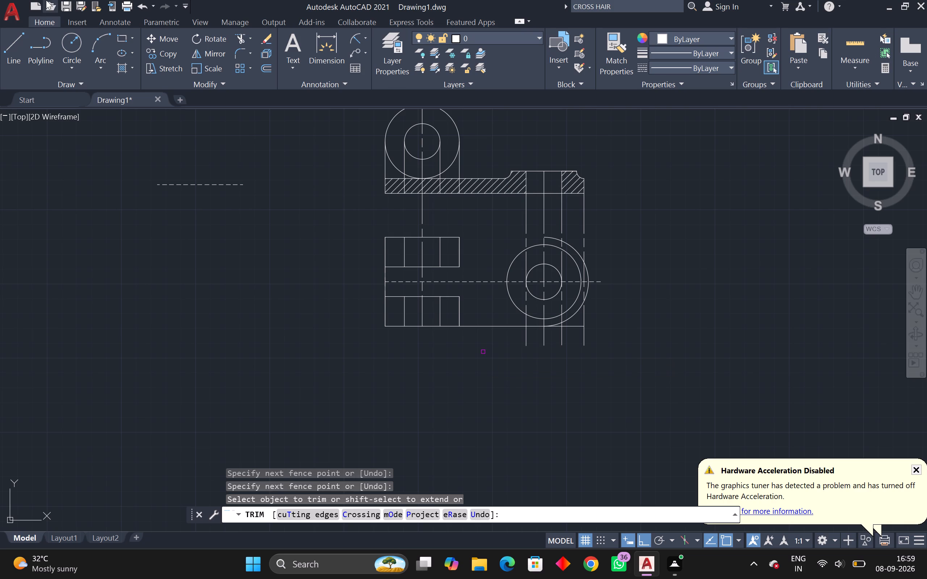
Measure the upper lug rectangle's height with a trial dimension, without placing it.
{"action": "left_click", "coordinate": [327, 48]}
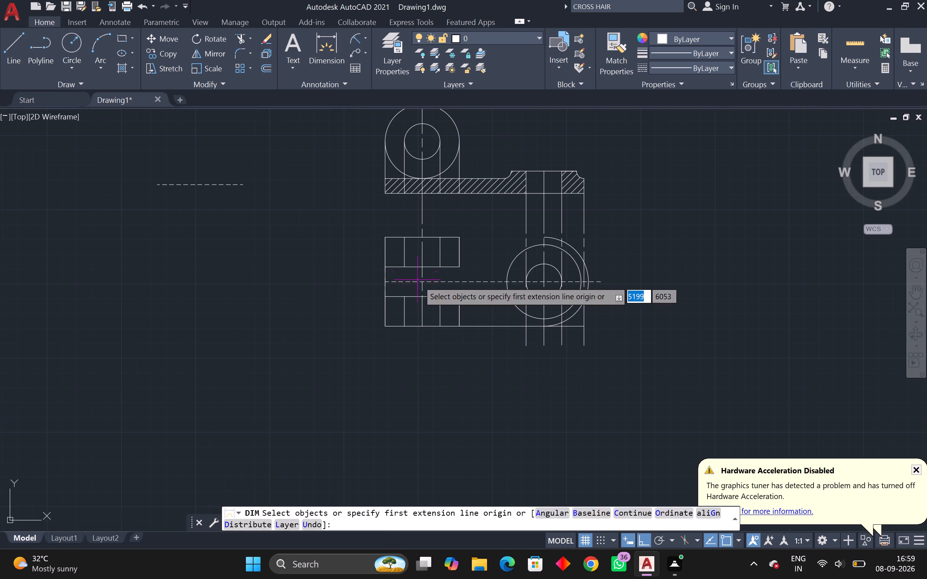
{"action": "left_click_drag", "start_coordinate": [385, 237], "coordinate": [386, 248]}
{"action": "left_click", "coordinate": [387, 266]}
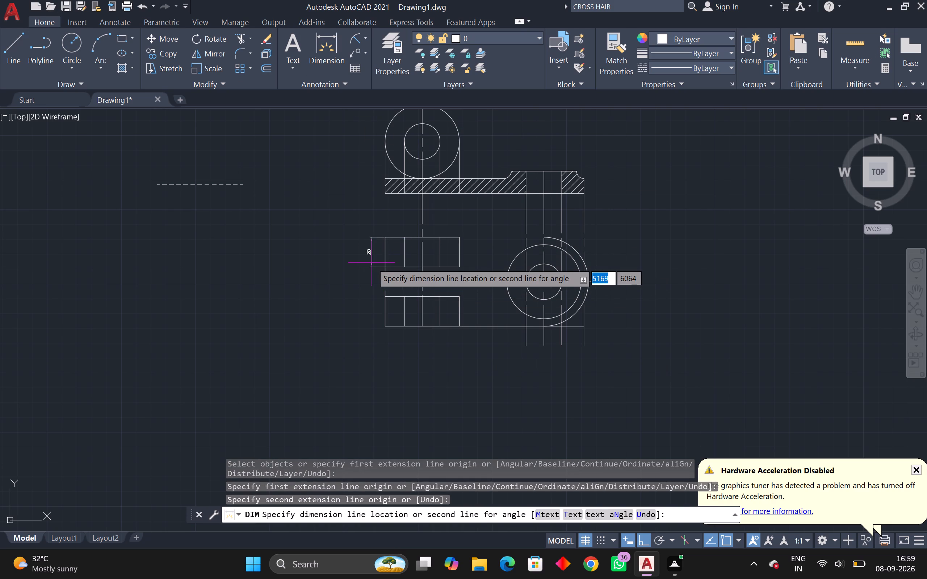
{"action": "key", "text": "Escape"}
{"action": "key", "text": "Escape"}
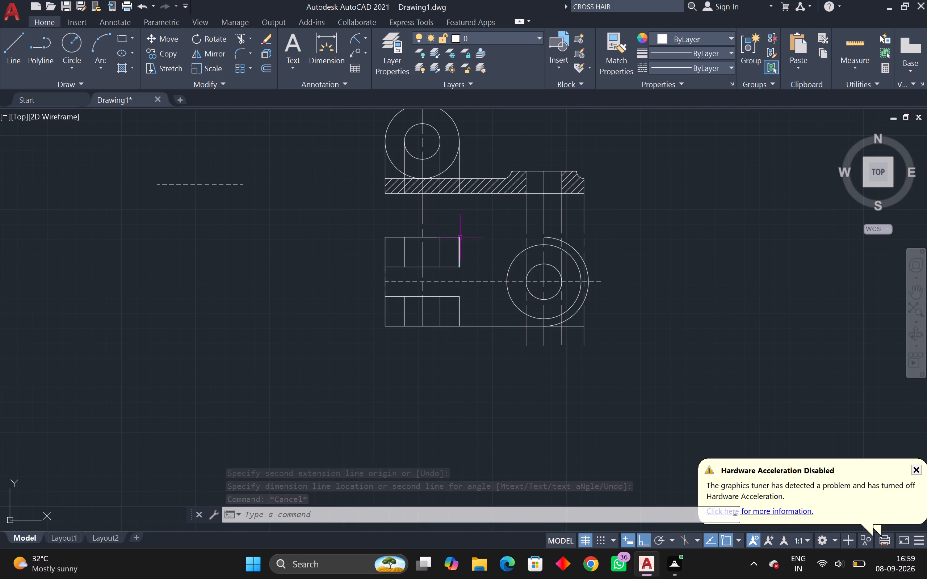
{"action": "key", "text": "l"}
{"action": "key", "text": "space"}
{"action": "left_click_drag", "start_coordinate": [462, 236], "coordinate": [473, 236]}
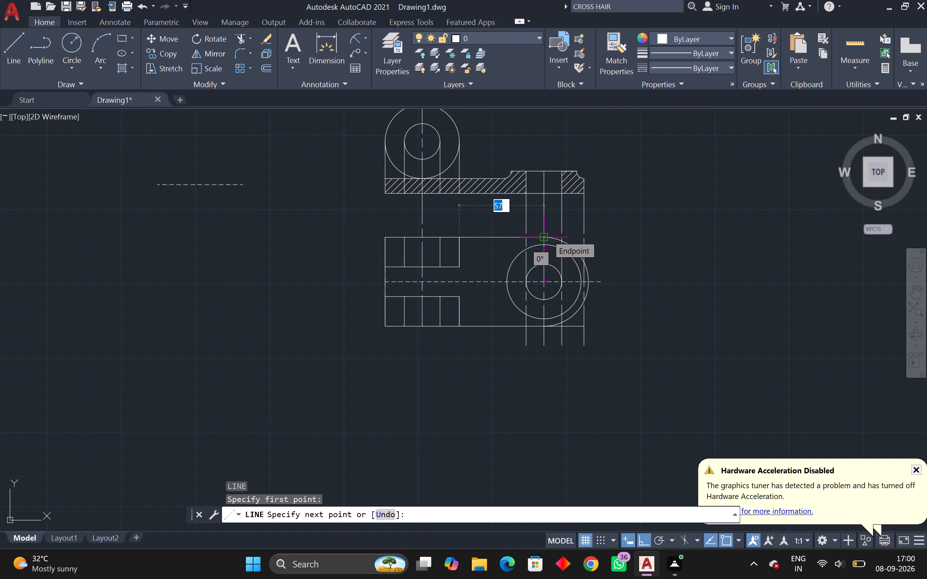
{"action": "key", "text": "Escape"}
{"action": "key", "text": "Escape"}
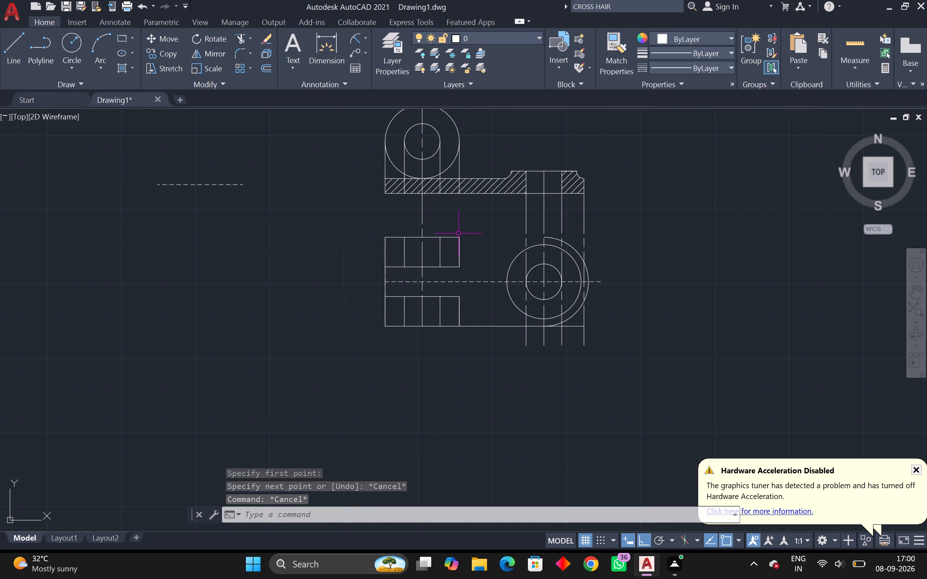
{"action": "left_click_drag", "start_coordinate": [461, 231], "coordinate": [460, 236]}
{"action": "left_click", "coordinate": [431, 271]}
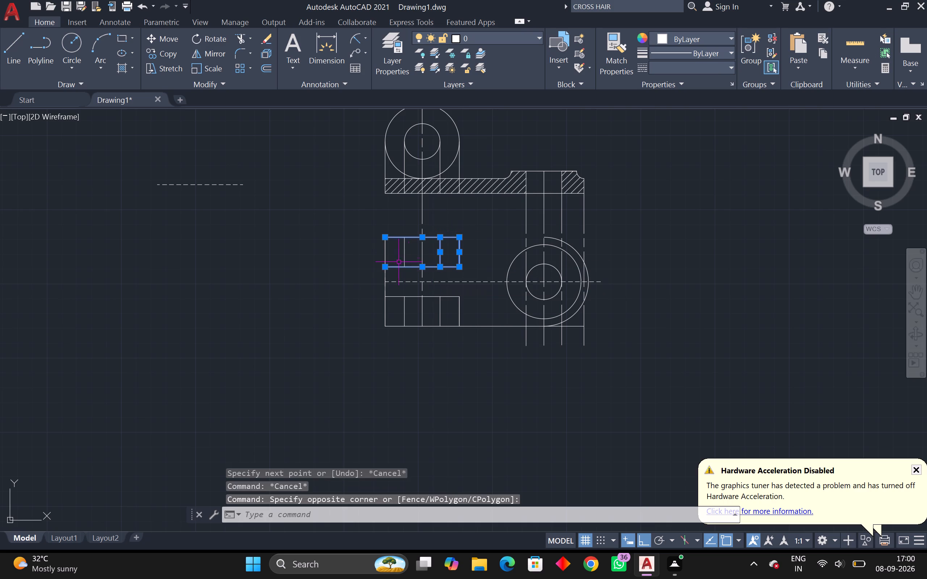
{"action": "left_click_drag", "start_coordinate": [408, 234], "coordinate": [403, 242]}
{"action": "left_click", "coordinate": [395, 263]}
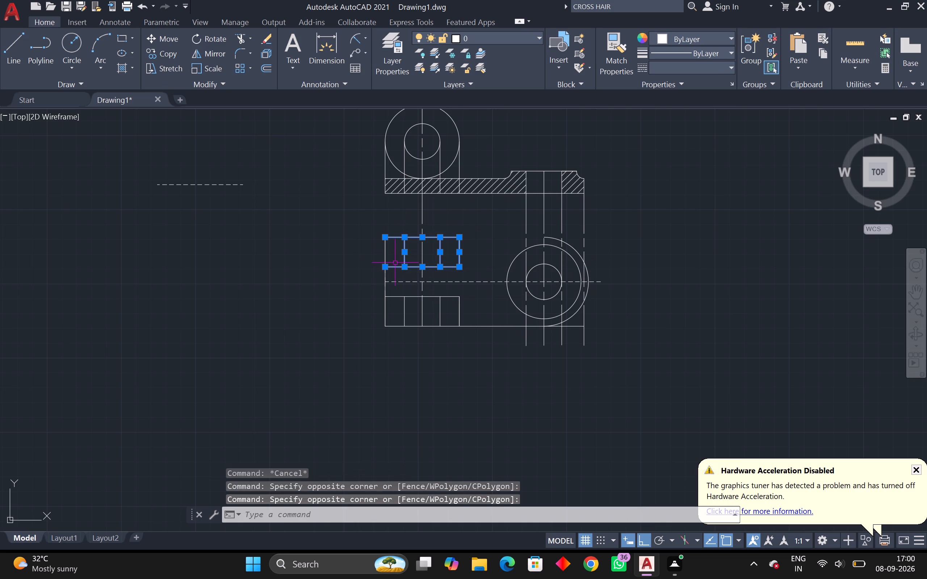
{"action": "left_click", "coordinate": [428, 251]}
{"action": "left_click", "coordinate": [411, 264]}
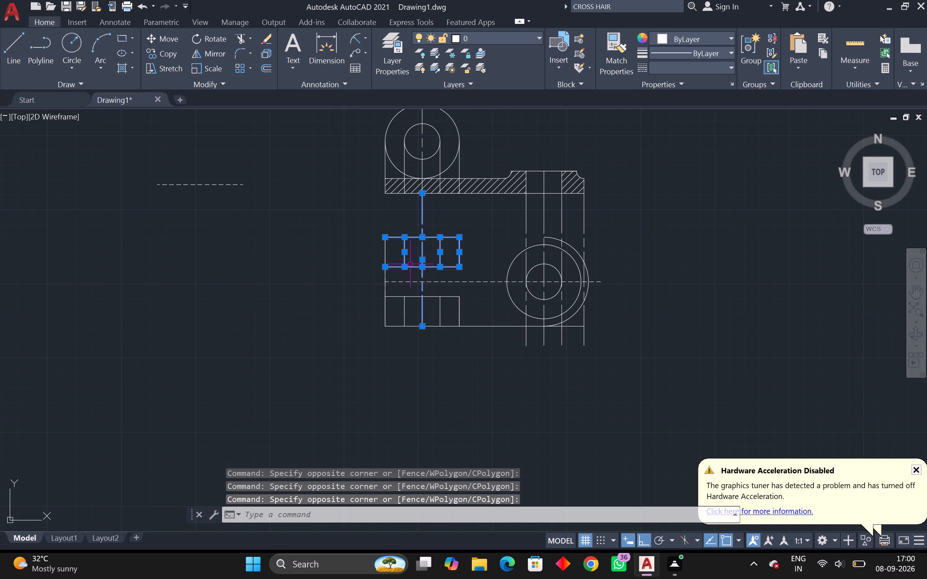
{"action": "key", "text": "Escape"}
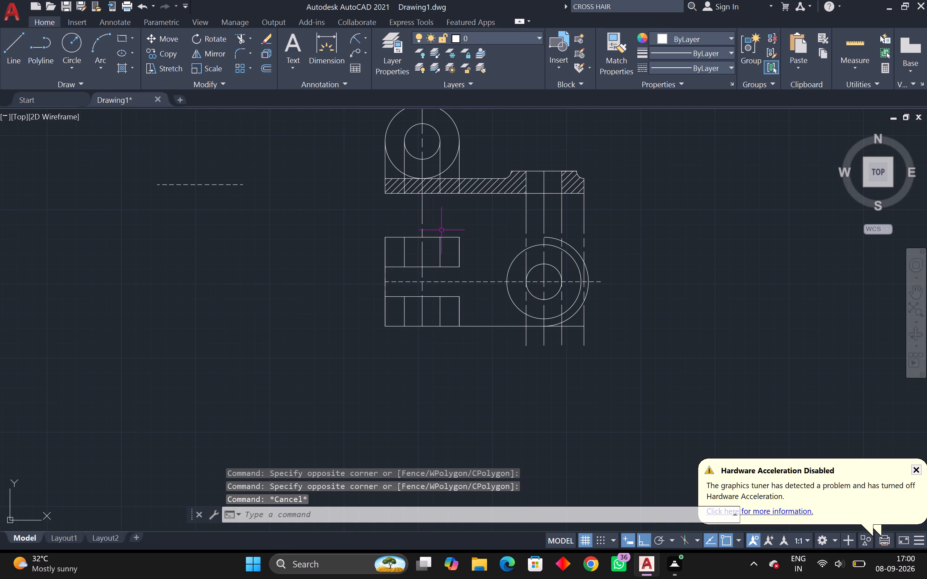
Select the upper lug rectangle's horizontal edges, right edge and two inner vertical lines in the top view.
{"action": "left_click_drag", "start_coordinate": [444, 228], "coordinate": [445, 233]}
{"action": "left_click", "coordinate": [432, 272]}
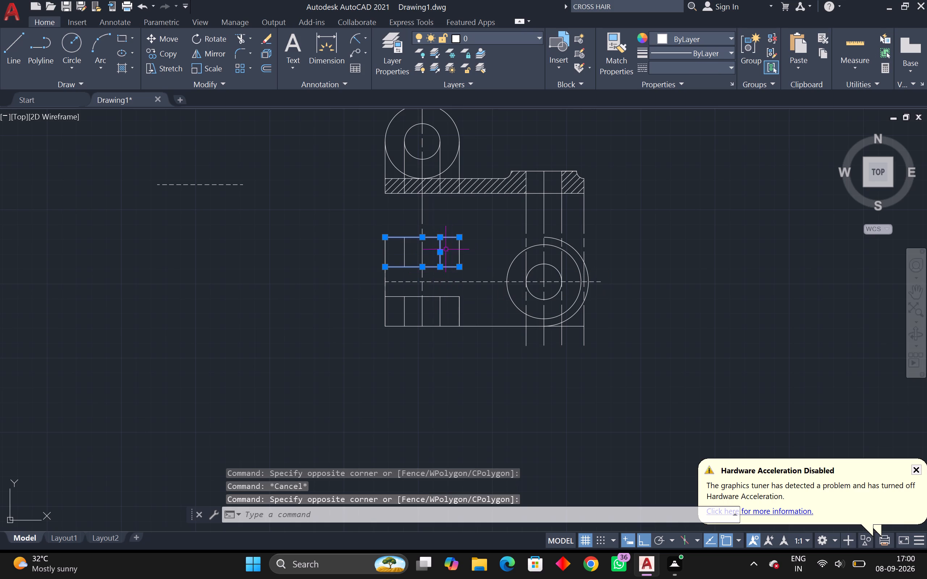
{"action": "left_click_drag", "start_coordinate": [403, 234], "coordinate": [406, 250]}
{"action": "left_click", "coordinate": [404, 268]}
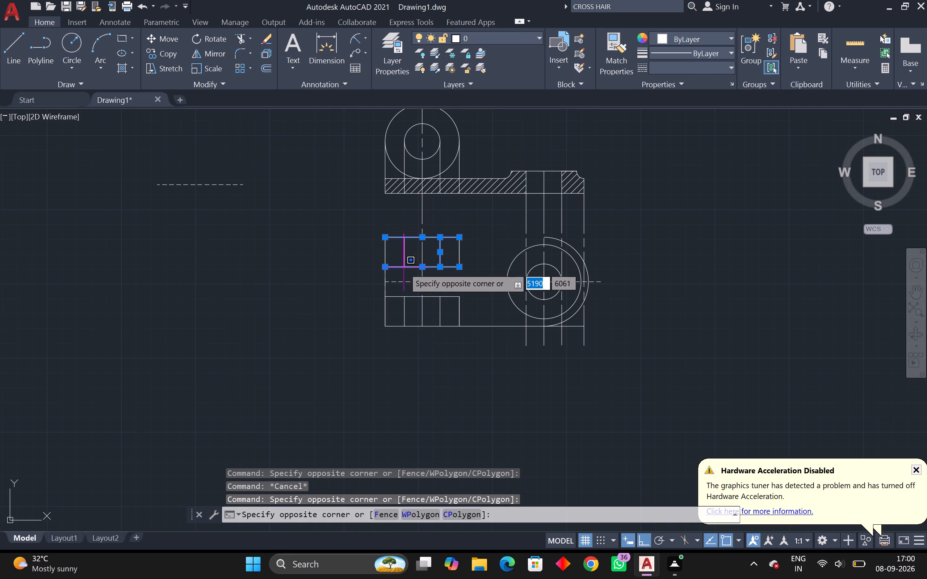
{"action": "left_click", "coordinate": [405, 255]}
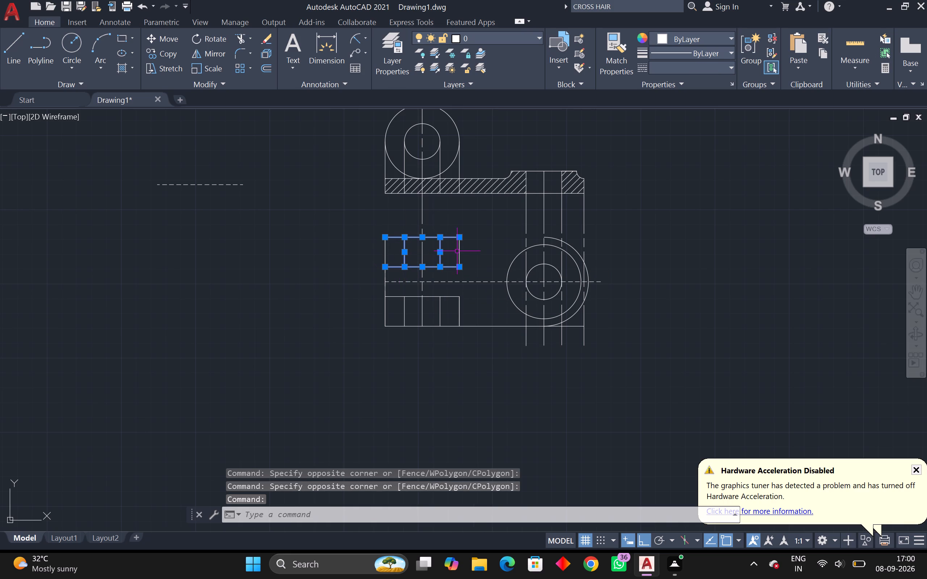
{"action": "left_click_drag", "start_coordinate": [466, 251], "coordinate": [460, 259]}
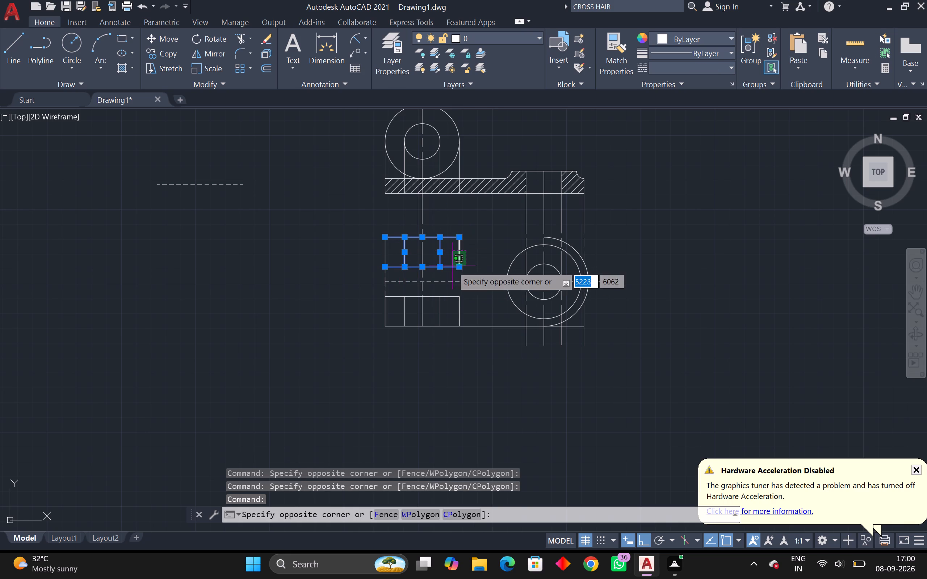
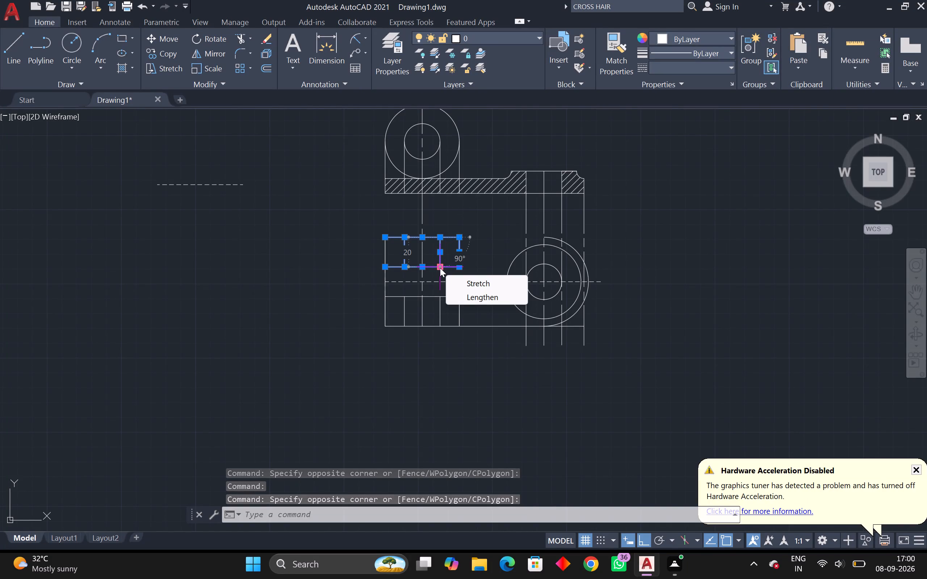
Move the selected upper lug rectangle lines in the top view vertically upward by 5 units.
{"action": "type", "text": "M"}
{"action": "key", "text": "space"}
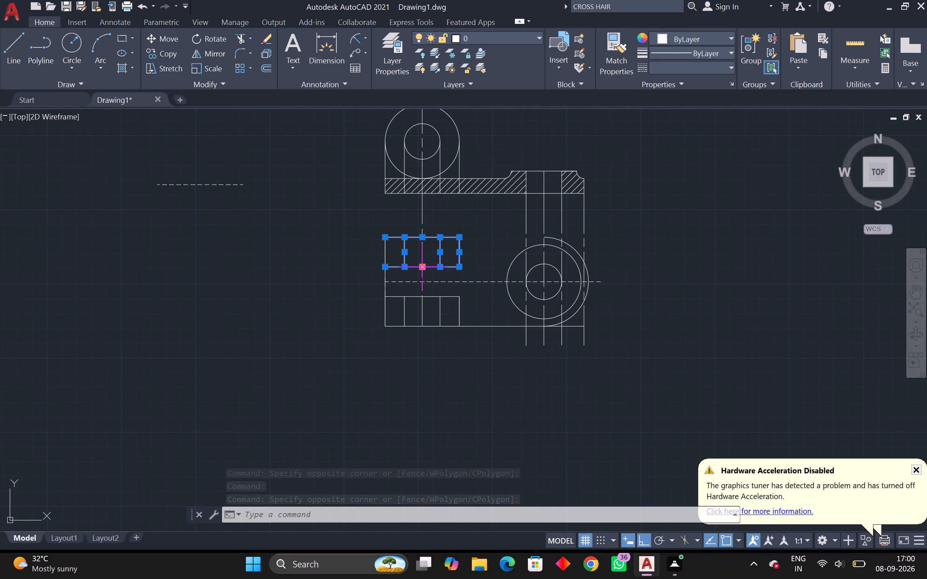
{"action": "type", "text": "M"}
{"action": "key", "text": "space"}
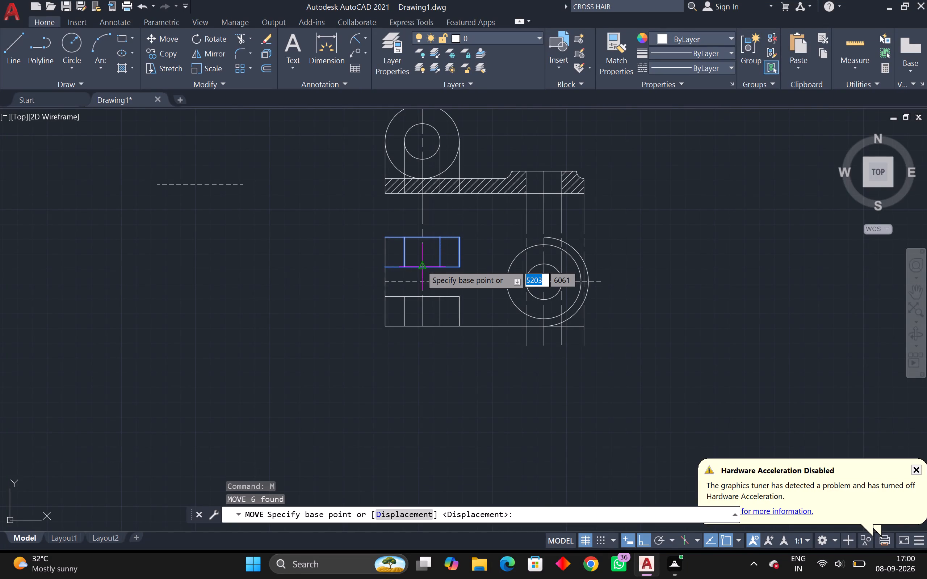
{"action": "left_click", "coordinate": [421, 266]}
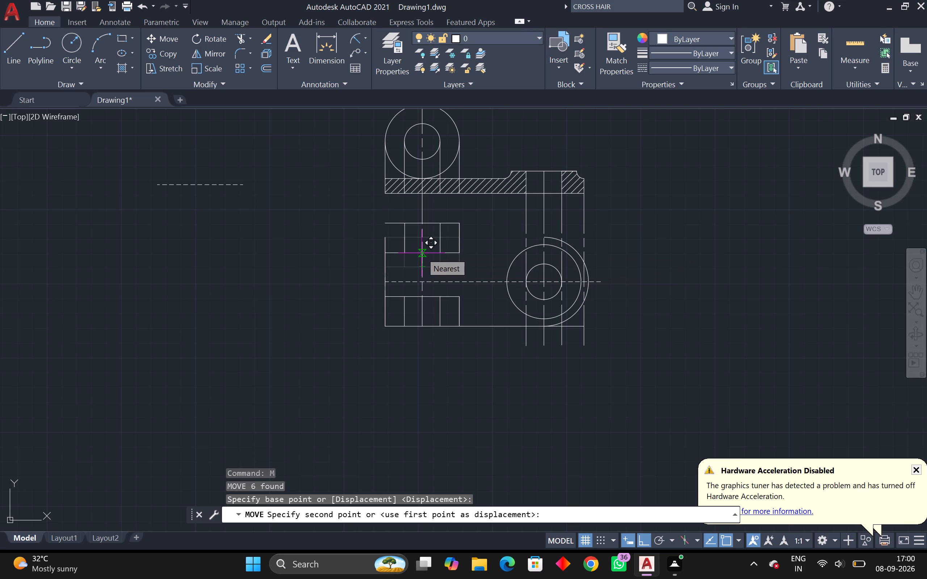
{"action": "key", "text": "5"}
{"action": "key", "text": "Return"}
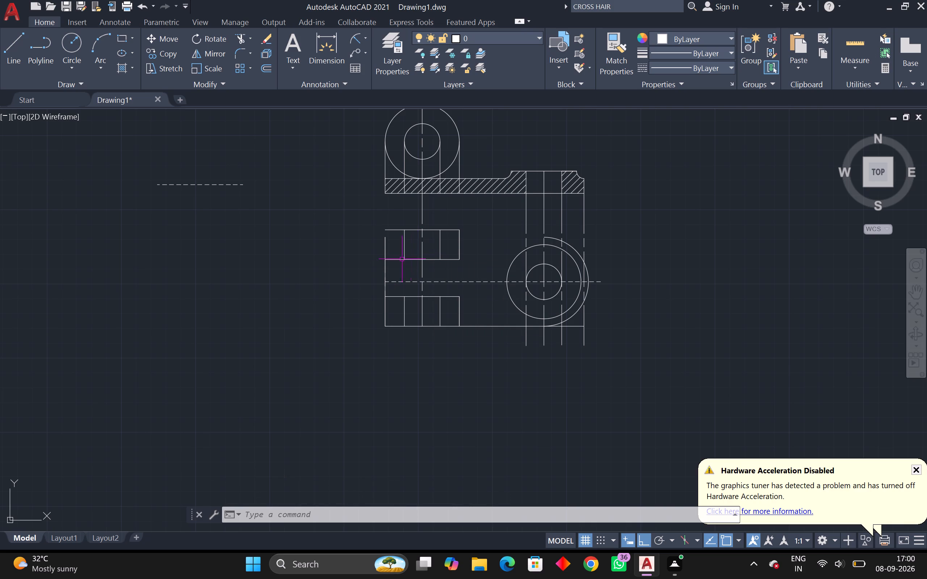
Stretch the upper end of the top view's left vertical edge to the upper lug rectangle's top-left corner.
{"action": "left_click", "coordinate": [386, 241]}
{"action": "left_click", "coordinate": [387, 238]}
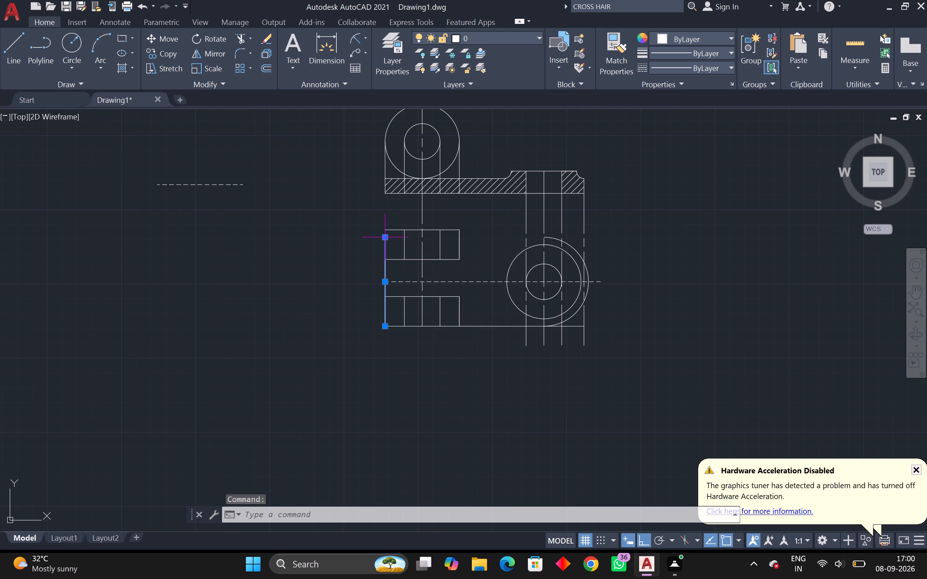
{"action": "left_click", "coordinate": [387, 228]}
{"action": "scroll", "coordinate": [360, 239], "scroll_direction": "up", "scroll_amount": 1}
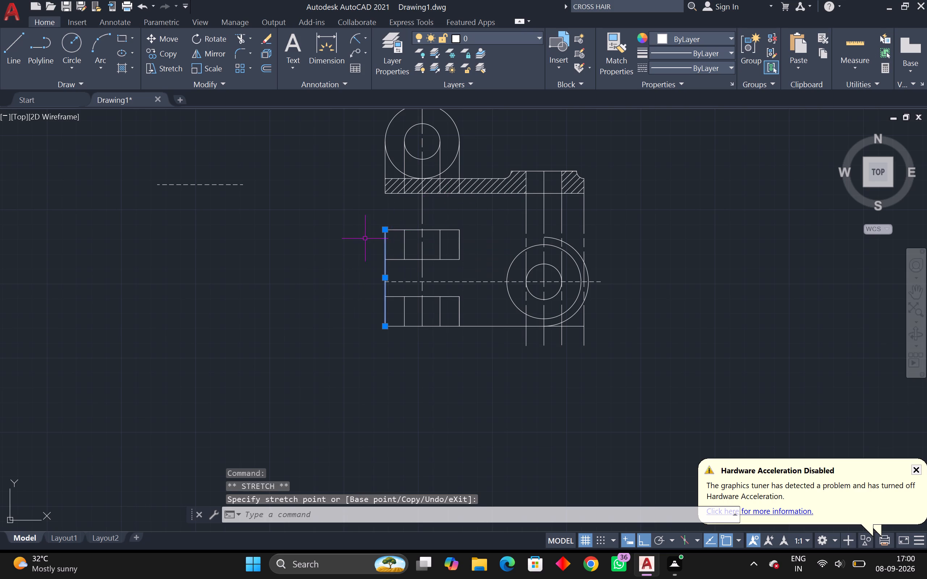
{"action": "scroll", "coordinate": [357, 240], "scroll_direction": "up", "scroll_amount": 3}
{"action": "key", "text": "Escape"}
{"action": "key", "text": "Escape"}
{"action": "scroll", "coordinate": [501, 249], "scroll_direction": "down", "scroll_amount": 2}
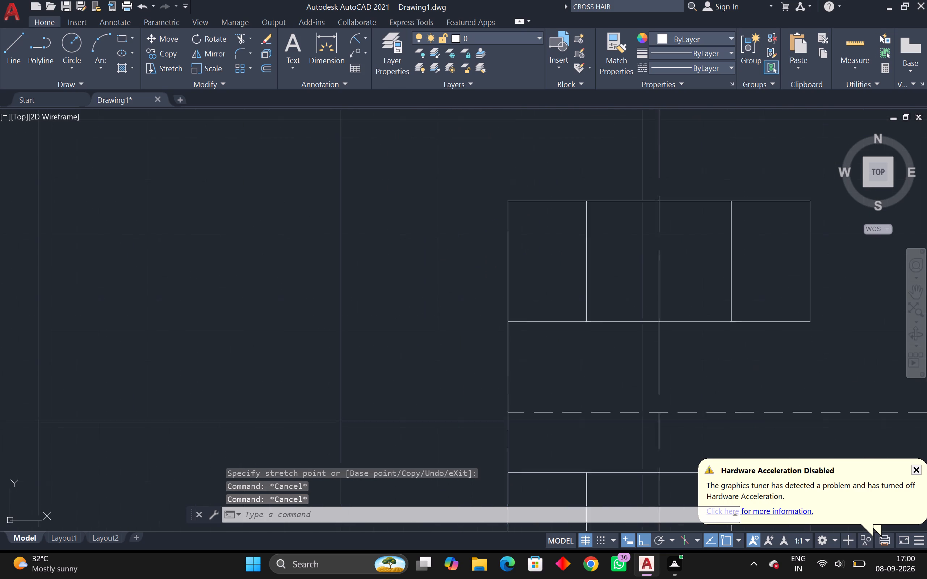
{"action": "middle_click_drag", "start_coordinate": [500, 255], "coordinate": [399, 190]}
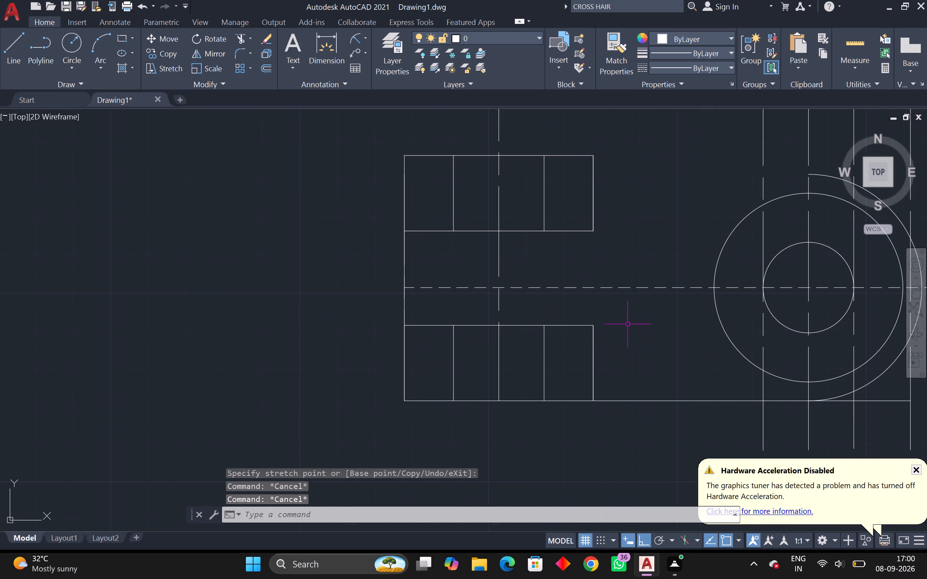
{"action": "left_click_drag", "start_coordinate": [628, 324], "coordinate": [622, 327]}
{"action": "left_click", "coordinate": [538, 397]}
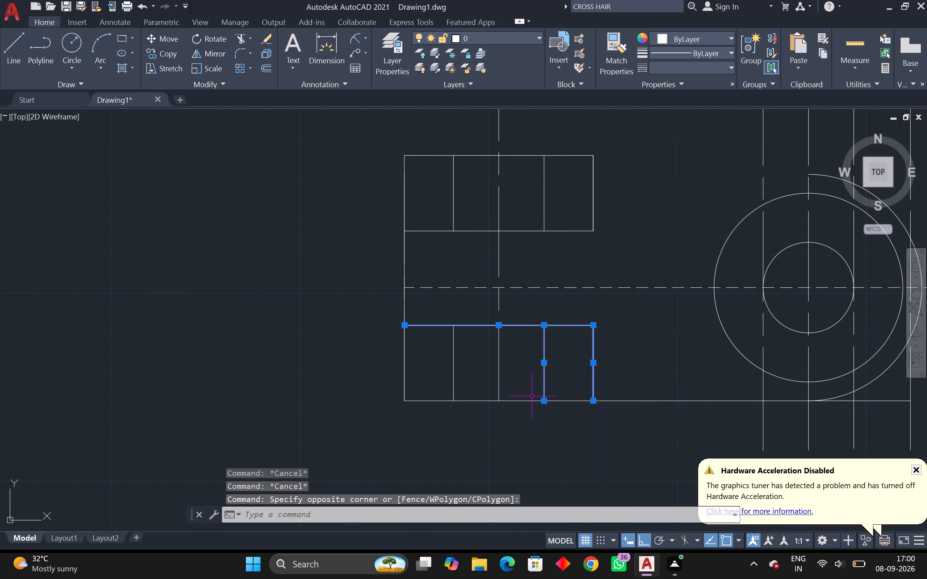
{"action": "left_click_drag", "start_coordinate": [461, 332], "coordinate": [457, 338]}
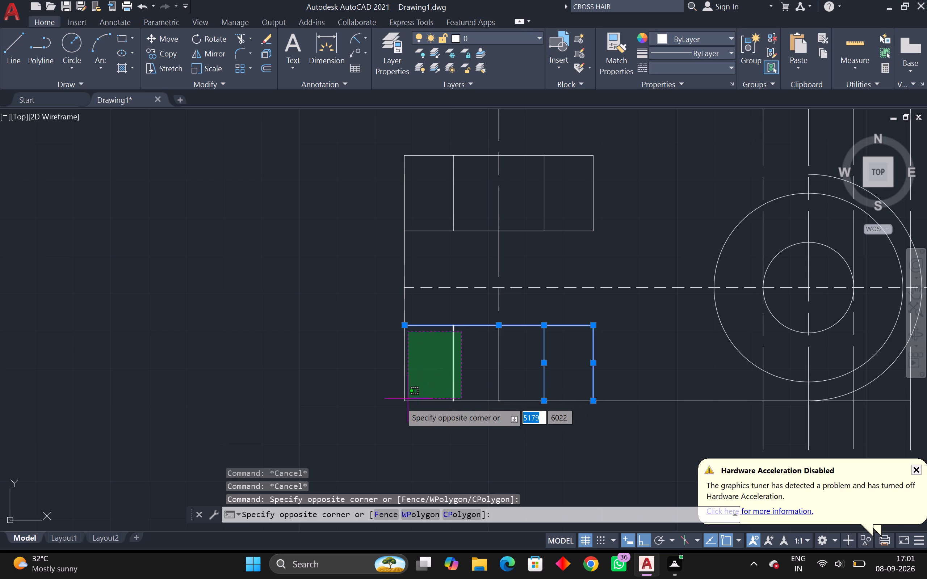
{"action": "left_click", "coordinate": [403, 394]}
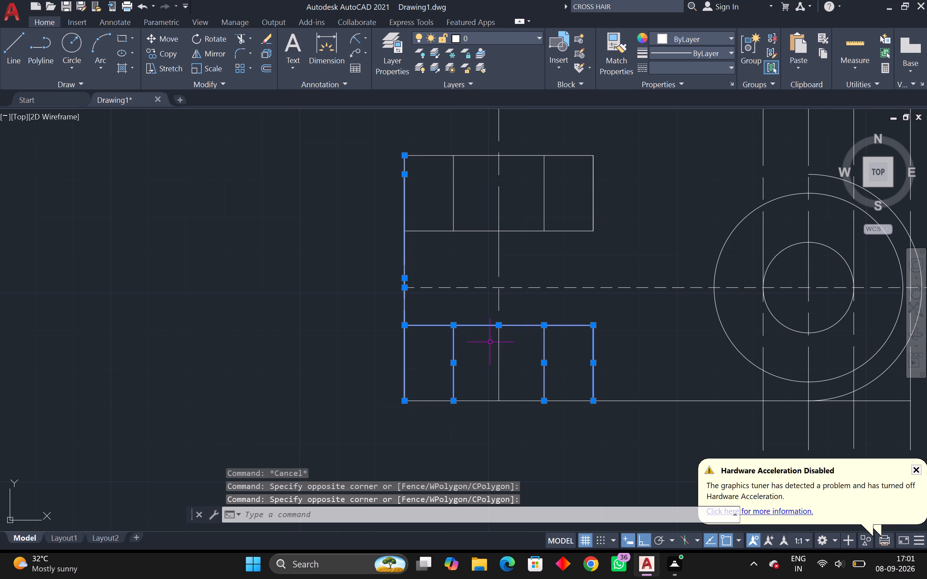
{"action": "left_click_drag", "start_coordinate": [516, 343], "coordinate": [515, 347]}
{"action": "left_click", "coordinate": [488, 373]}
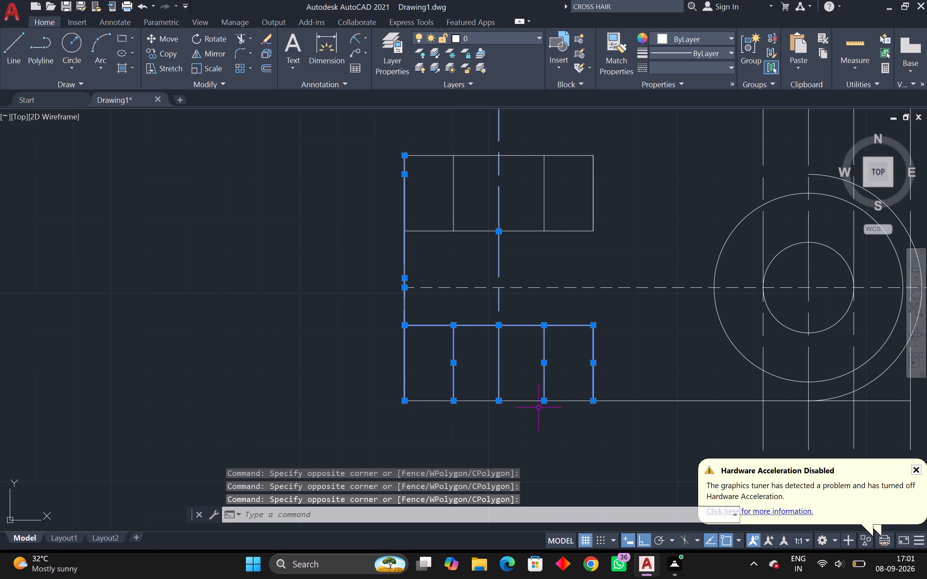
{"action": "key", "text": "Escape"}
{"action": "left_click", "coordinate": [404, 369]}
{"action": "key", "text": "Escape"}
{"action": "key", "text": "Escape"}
Move the lower lug rectangle's top edge, right edge and two inner vertical lines downward by 5 units, excluding the centre line.
{"action": "left_click_drag", "start_coordinate": [603, 317], "coordinate": [600, 323]}
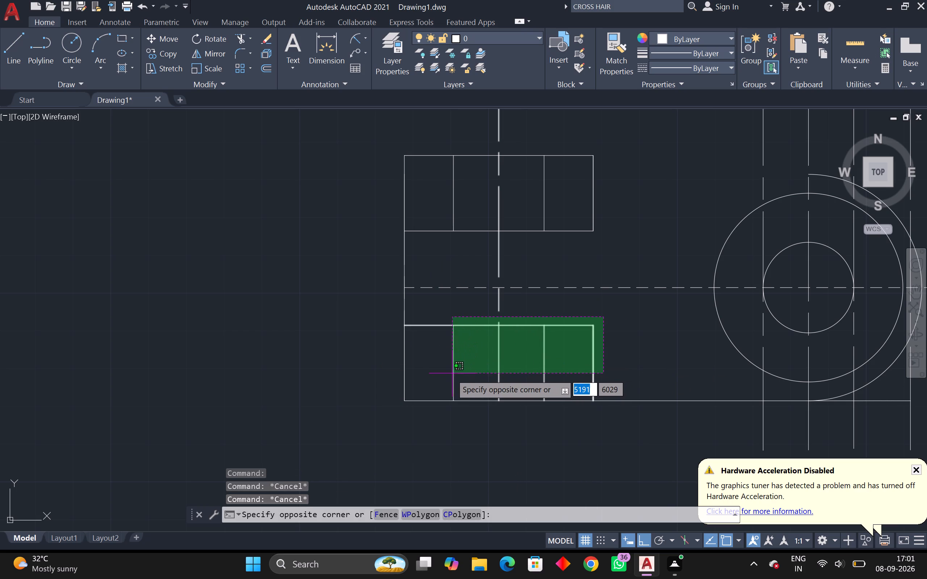
{"action": "left_click", "coordinate": [524, 364]}
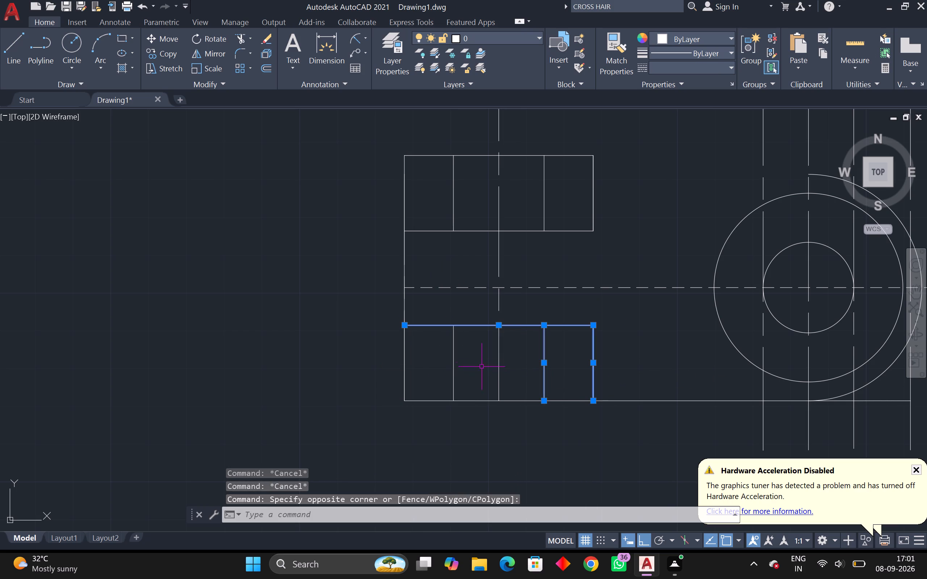
{"action": "left_click_drag", "start_coordinate": [465, 355], "coordinate": [460, 360]}
{"action": "left_click", "coordinate": [448, 371]}
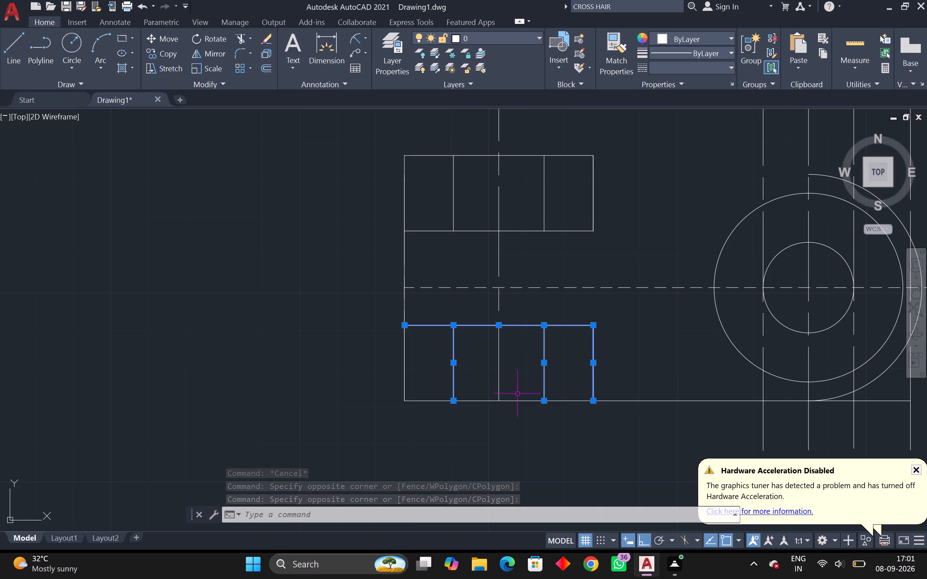
{"action": "type", "text": "M"}
{"action": "key", "text": "space"}
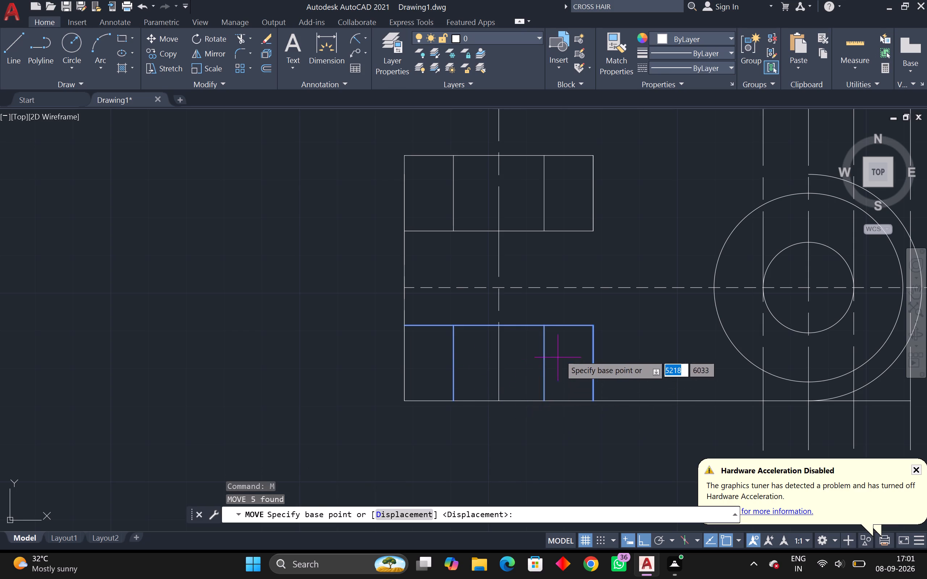
{"action": "left_click", "coordinate": [591, 325]}
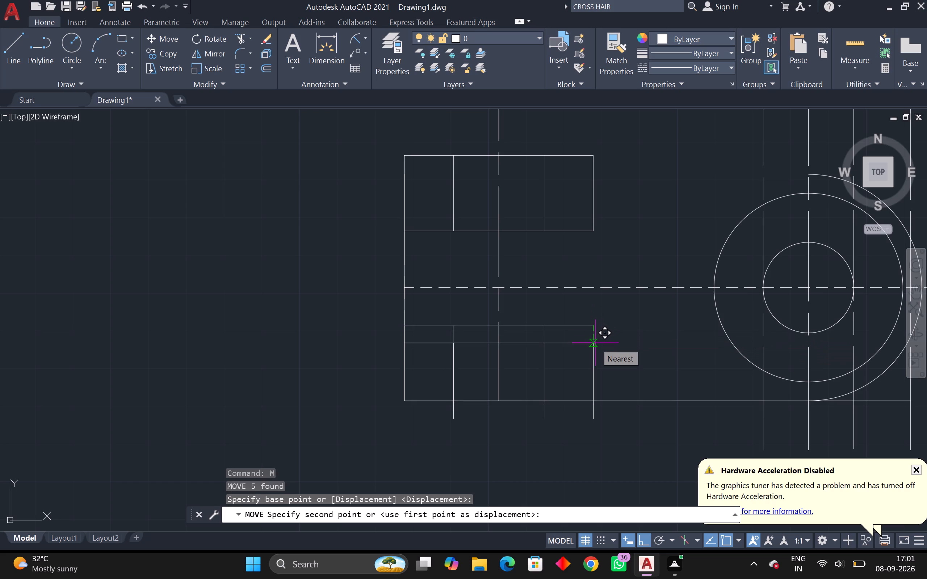
{"action": "key", "text": "5"}
{"action": "key", "text": "Return"}
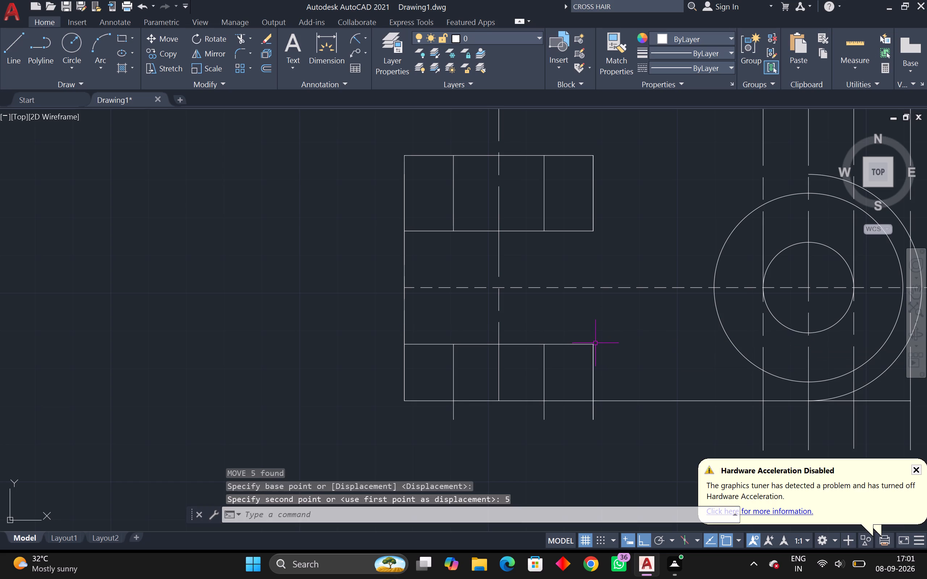
{"action": "key", "text": "Escape"}
{"action": "key", "text": "Escape"}
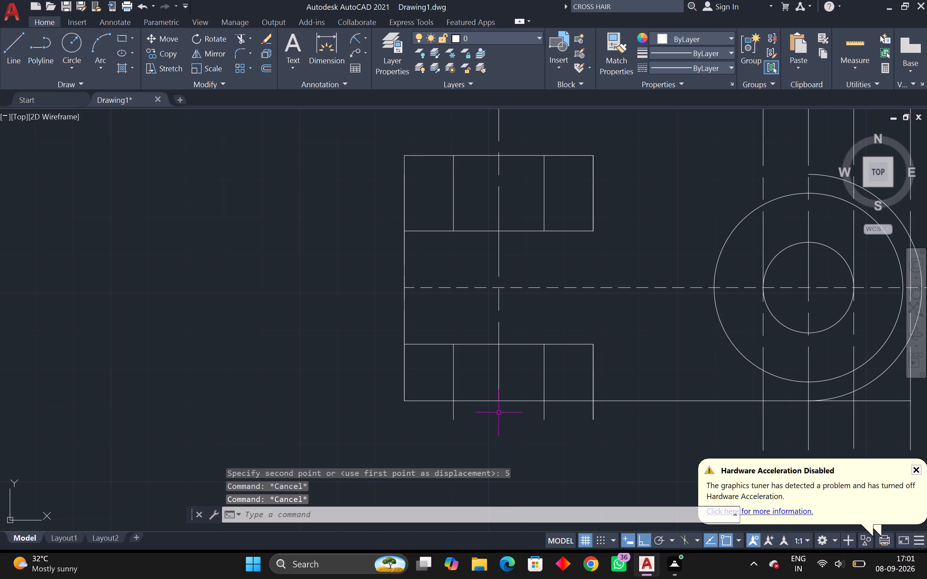
Close the lower lug rectangle with a 50-unit bottom line from its right edge and a short vertical line up to the base line.
{"action": "middle_click_drag", "start_coordinate": [499, 413], "coordinate": [574, 346]}
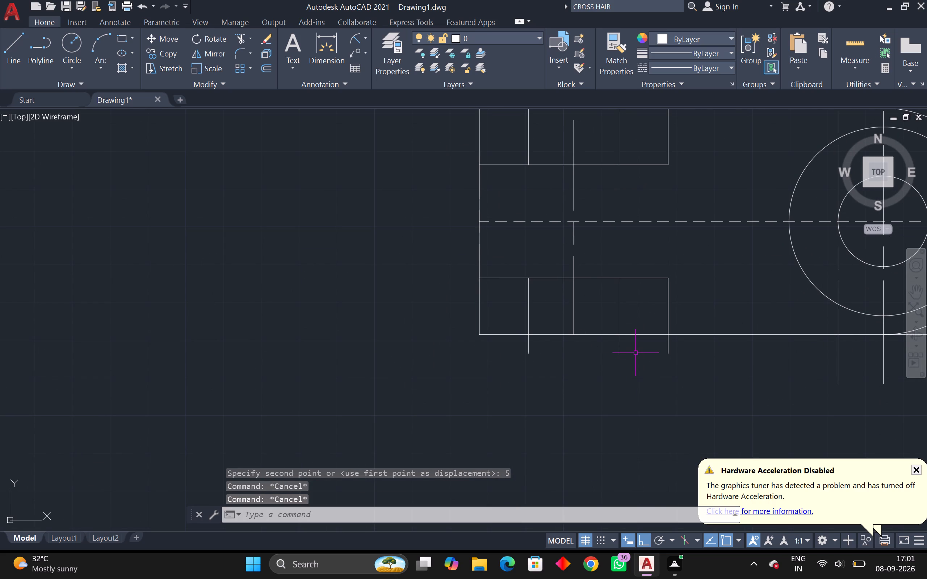
{"action": "key", "text": "l"}
{"action": "key", "text": "space"}
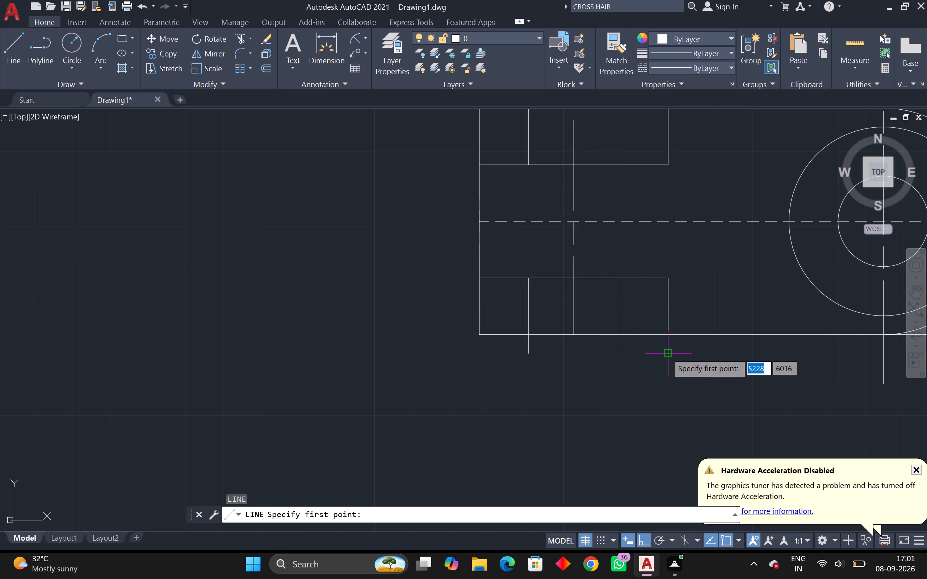
{"action": "left_click", "coordinate": [667, 353]}
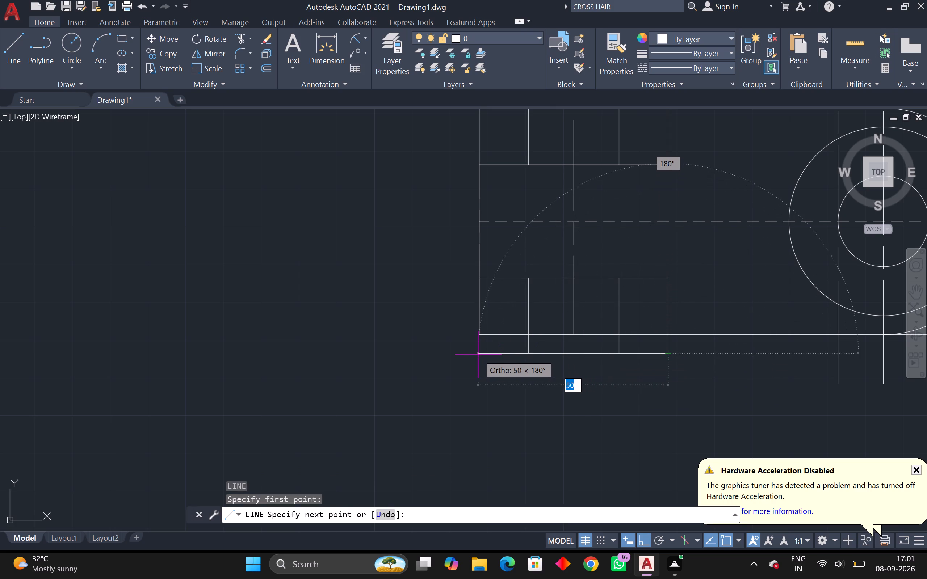
{"action": "type", "text": "50"}
{"action": "key", "text": "Return"}
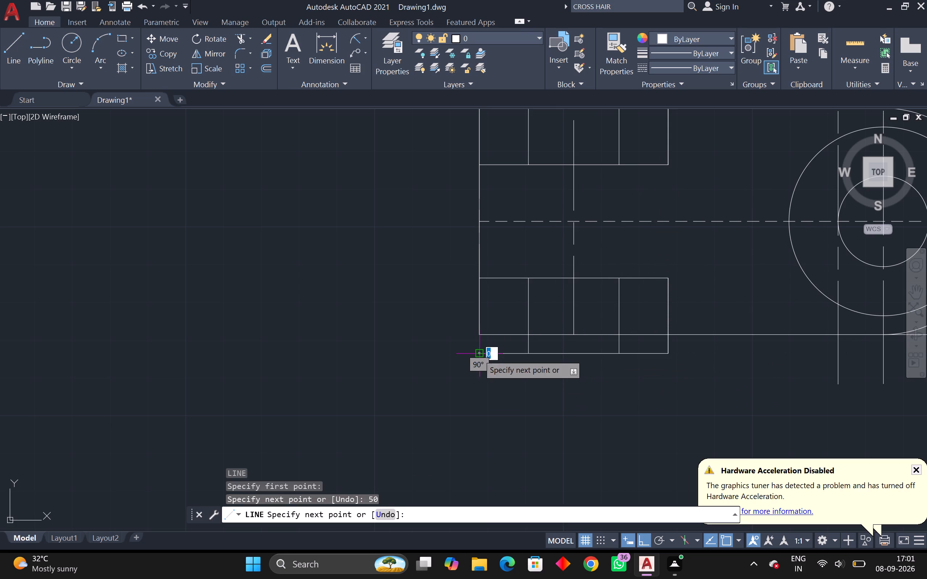
{"action": "left_click", "coordinate": [485, 335]}
{"action": "key", "text": "Escape"}
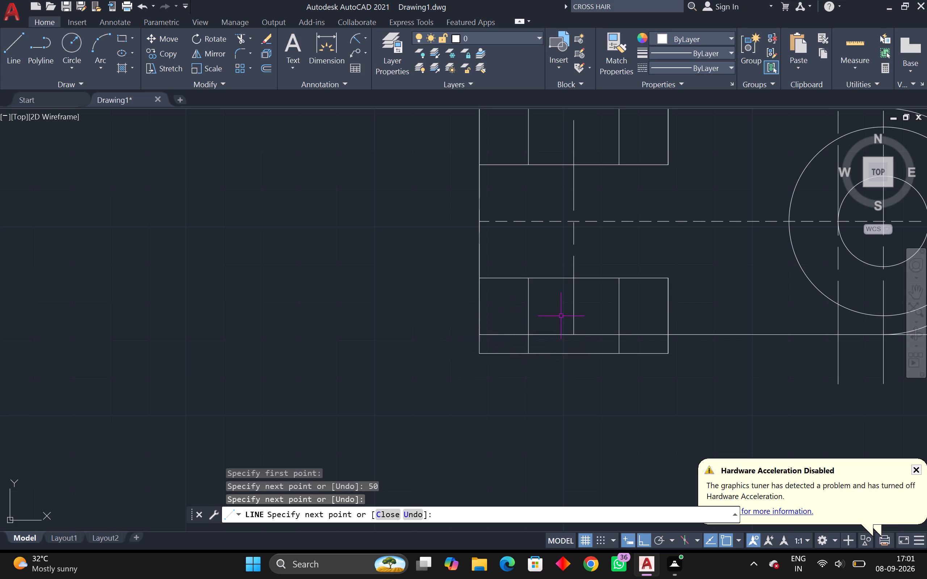
{"action": "key", "text": "Escape"}
Draw a horizontal line from the large arc's top end leftward across the upper lug rectangle, past its left edge.
{"action": "scroll", "coordinate": [560, 316], "scroll_direction": "down", "scroll_amount": 1}
{"action": "middle_click_drag", "start_coordinate": [560, 316], "coordinate": [447, 413]}
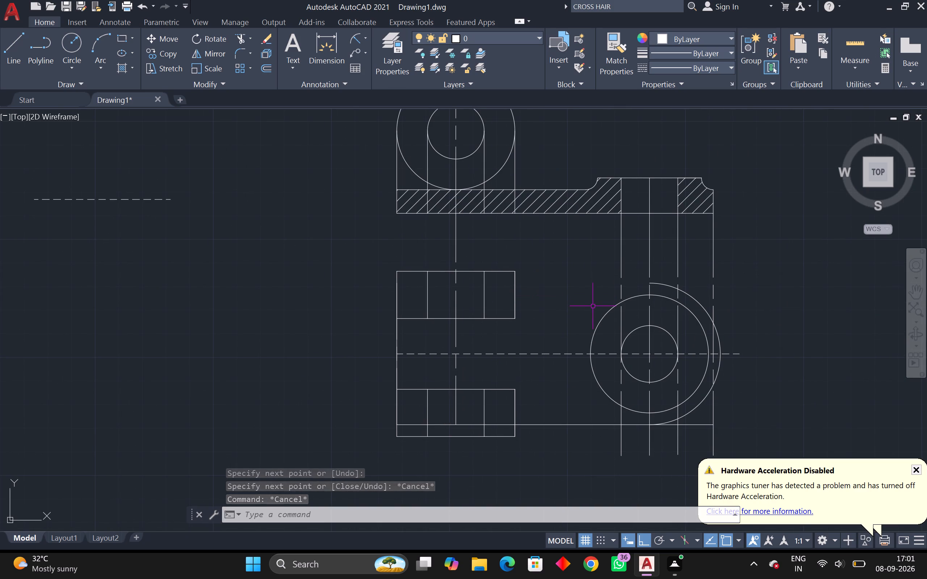
{"action": "key", "text": "l"}
{"action": "key", "text": "space"}
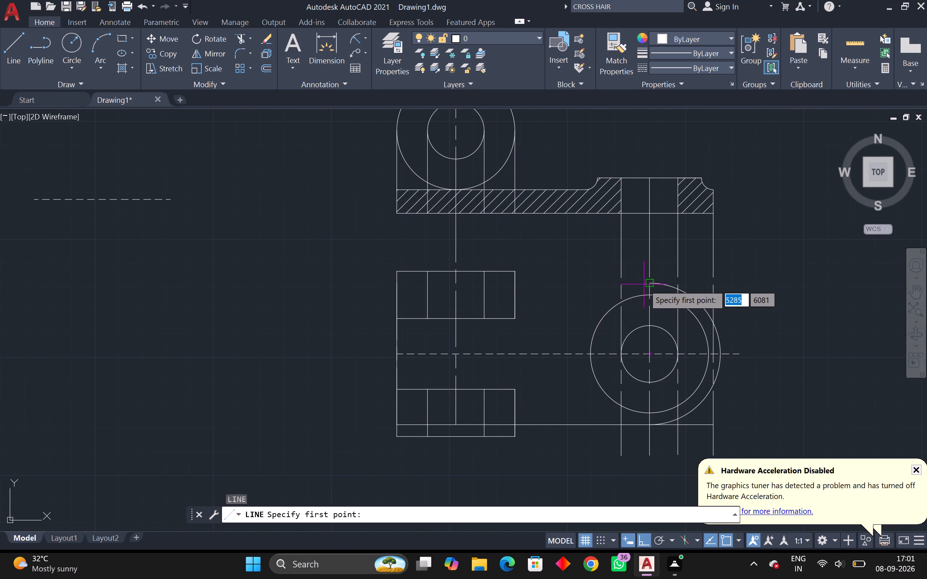
{"action": "left_click_drag", "start_coordinate": [647, 284], "coordinate": [641, 284]}
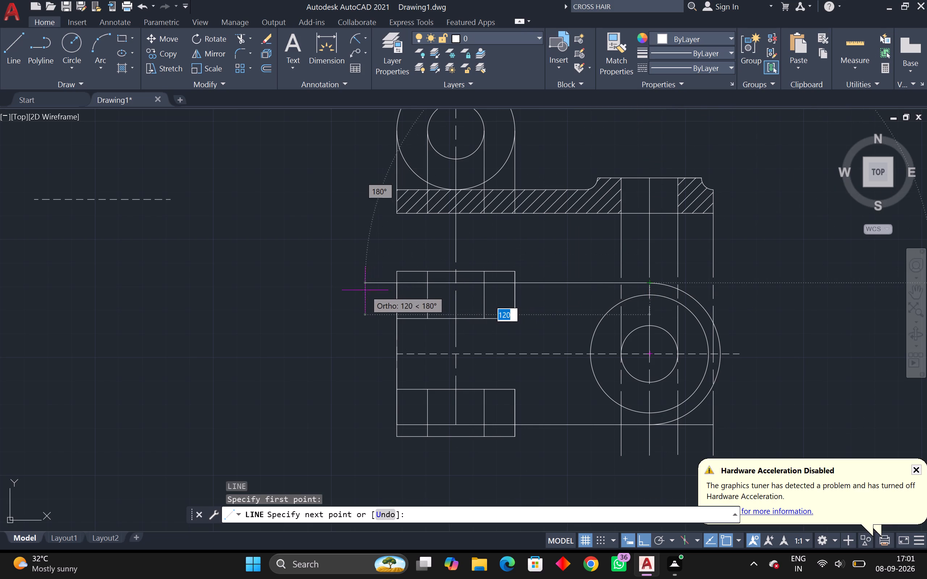
{"action": "left_click", "coordinate": [357, 275]}
{"action": "key", "text": "space"}
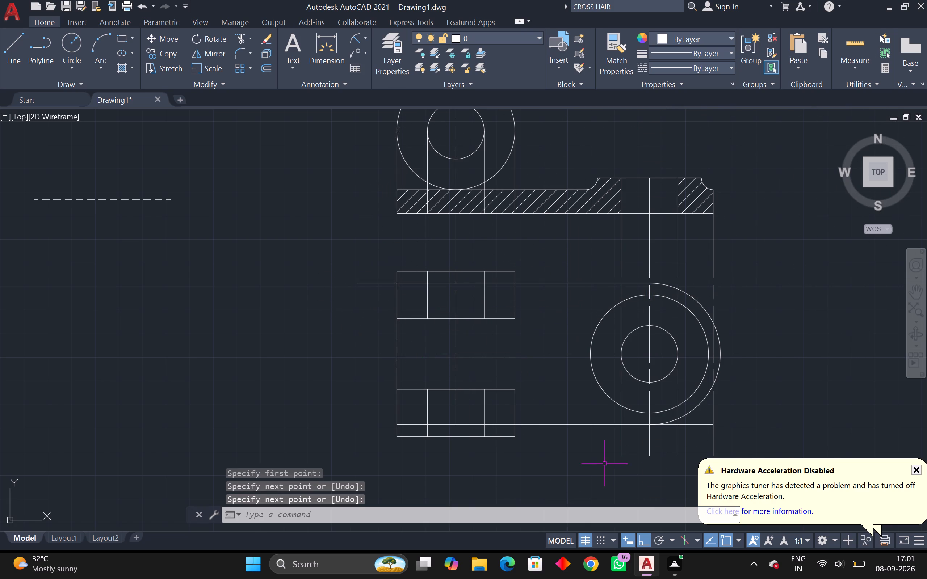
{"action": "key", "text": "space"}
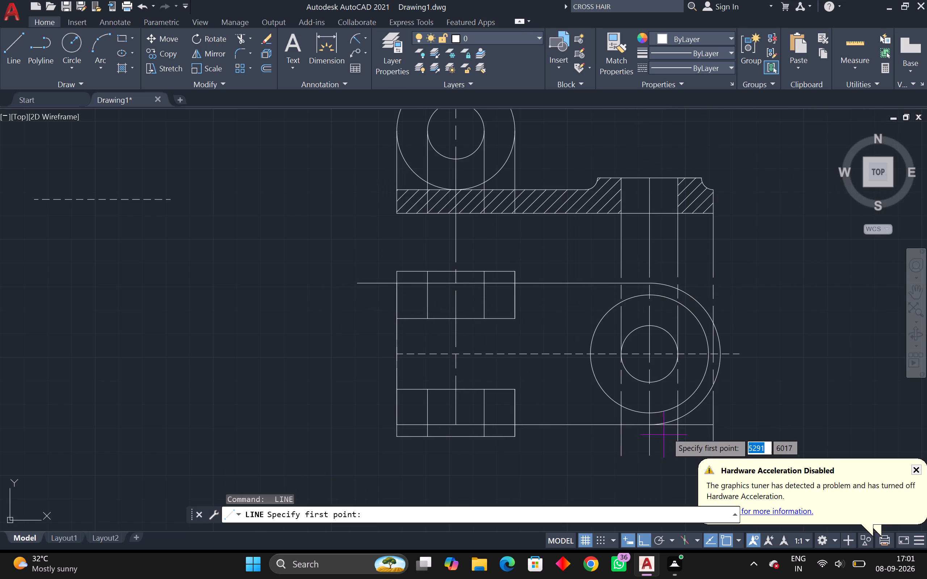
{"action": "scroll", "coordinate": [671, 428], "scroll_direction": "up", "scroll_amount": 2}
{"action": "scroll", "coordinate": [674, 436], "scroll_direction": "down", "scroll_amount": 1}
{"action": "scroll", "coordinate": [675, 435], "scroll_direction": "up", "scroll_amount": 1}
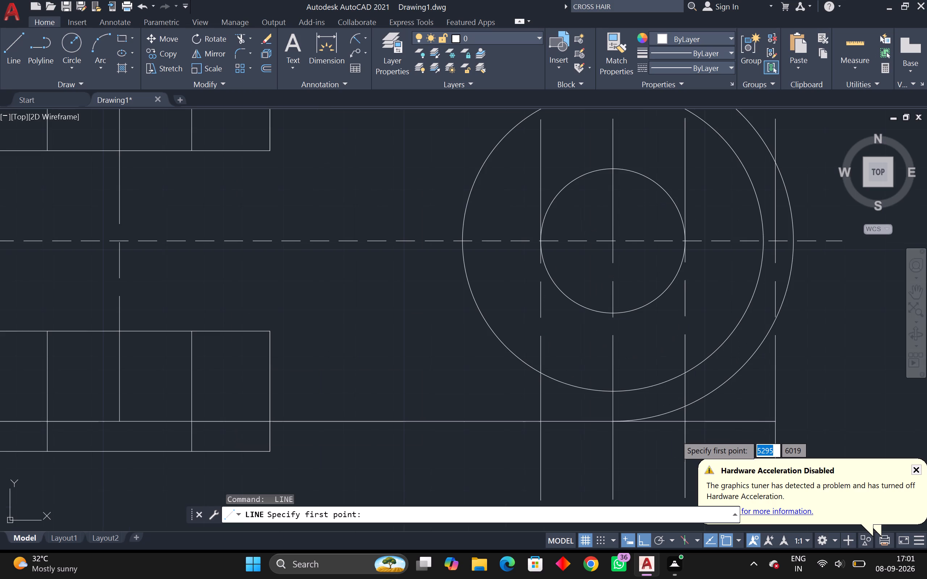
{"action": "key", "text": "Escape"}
Trim the top view's upper horizontal line where it extends past the upper lug rectangle's left edge.
{"action": "scroll", "coordinate": [632, 352], "scroll_direction": "down", "scroll_amount": 2}
{"action": "middle_click_drag", "start_coordinate": [630, 362], "coordinate": [622, 458]}
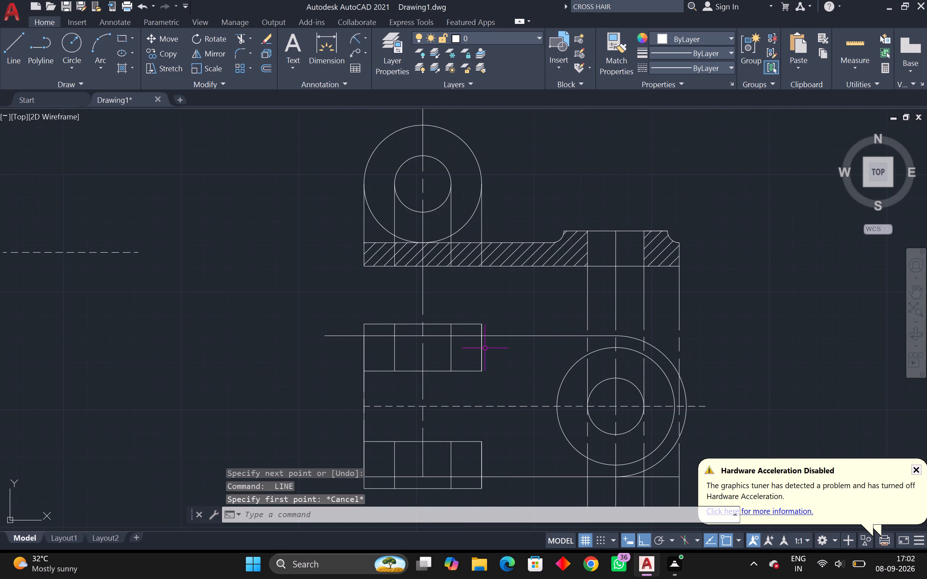
{"action": "left_click", "coordinate": [244, 32]}
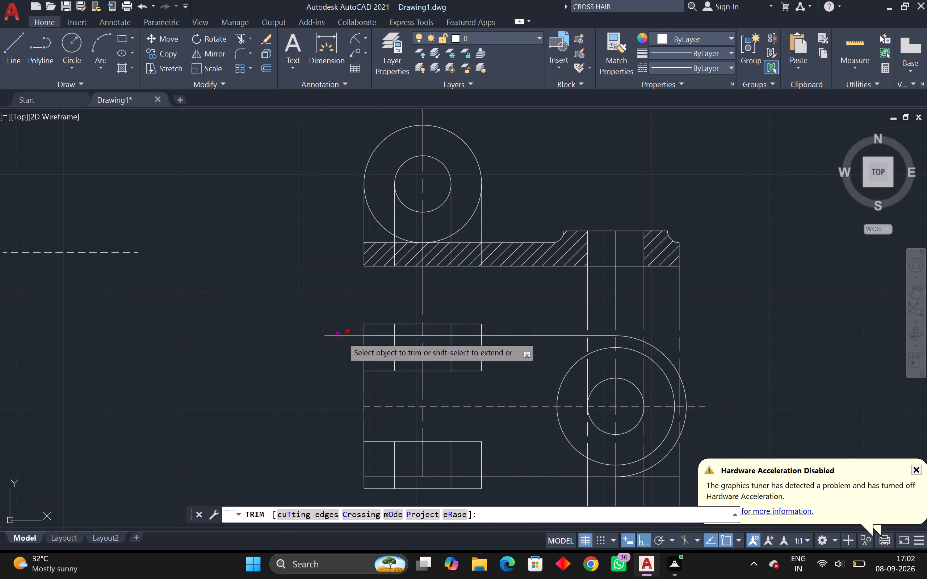
{"action": "left_click", "coordinate": [343, 338]}
Trim the base line beyond the large arc and the vertical projection lines hanging below the top view's outline.
{"action": "middle_click_drag", "start_coordinate": [518, 345], "coordinate": [462, 351]}
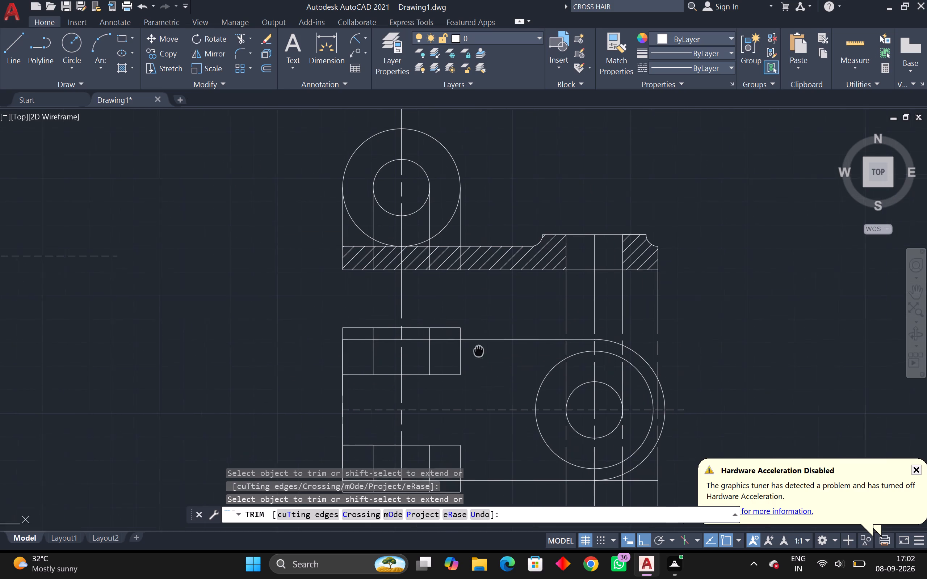
{"action": "middle_click_drag", "start_coordinate": [462, 351], "coordinate": [403, 350]}
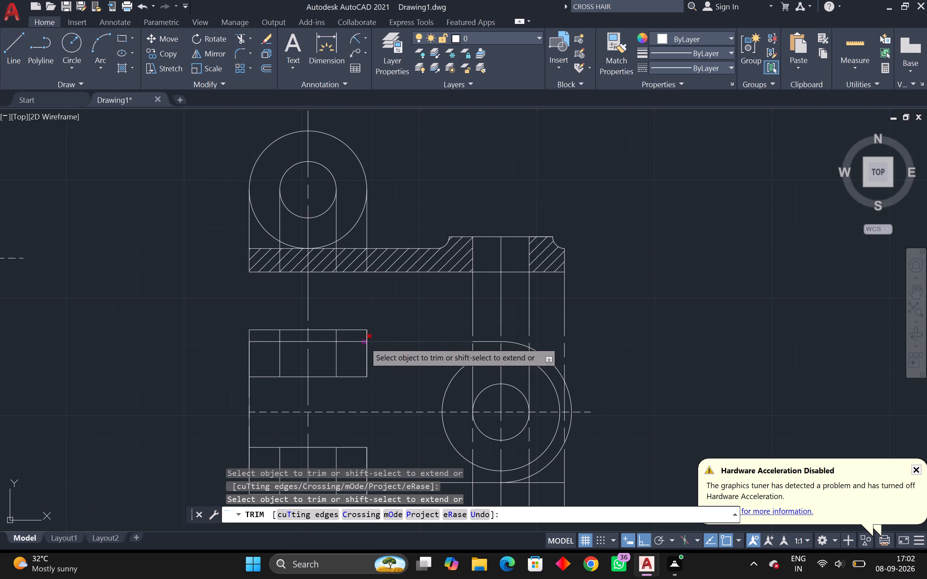
{"action": "middle_click_drag", "start_coordinate": [376, 380], "coordinate": [361, 211]}
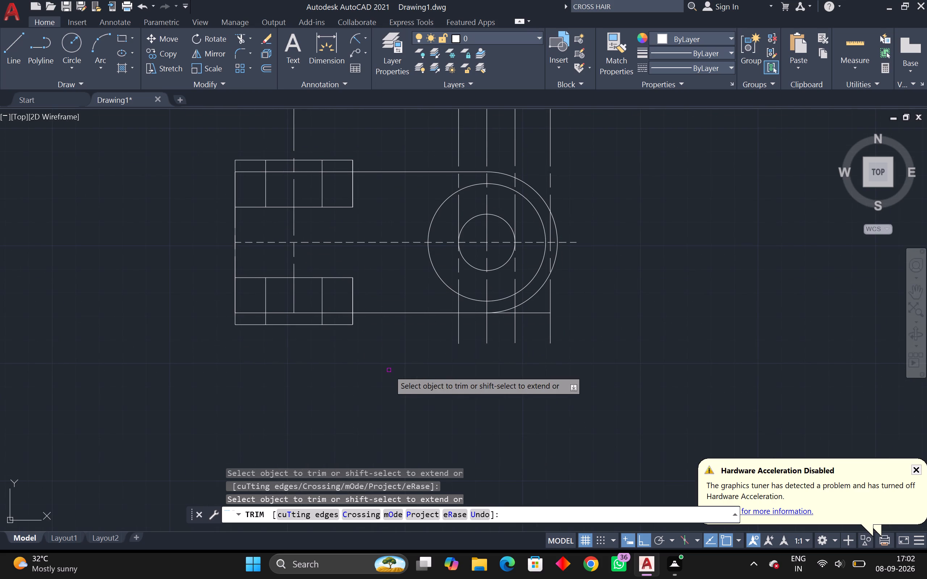
{"action": "left_click", "coordinate": [537, 312]}
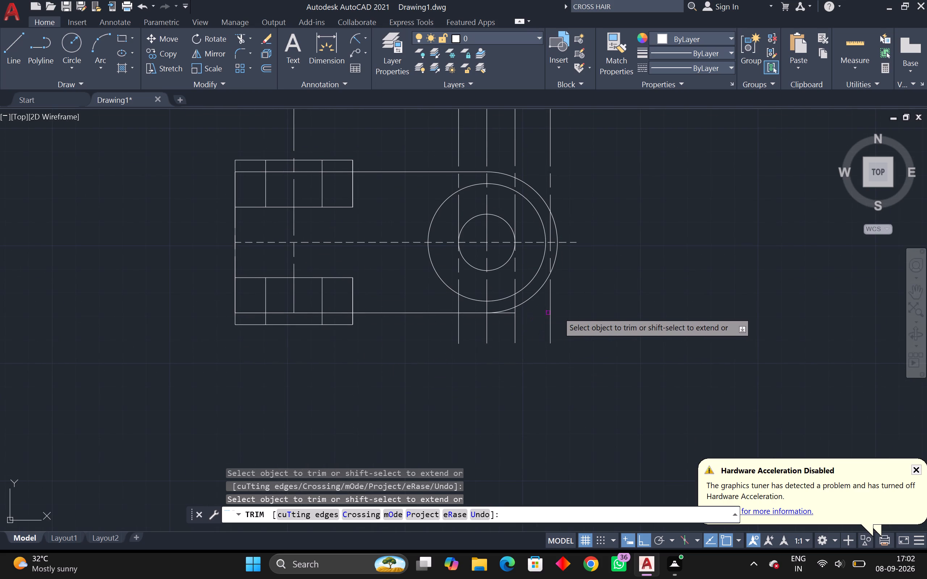
{"action": "left_click_drag", "start_coordinate": [566, 314], "coordinate": [441, 327]}
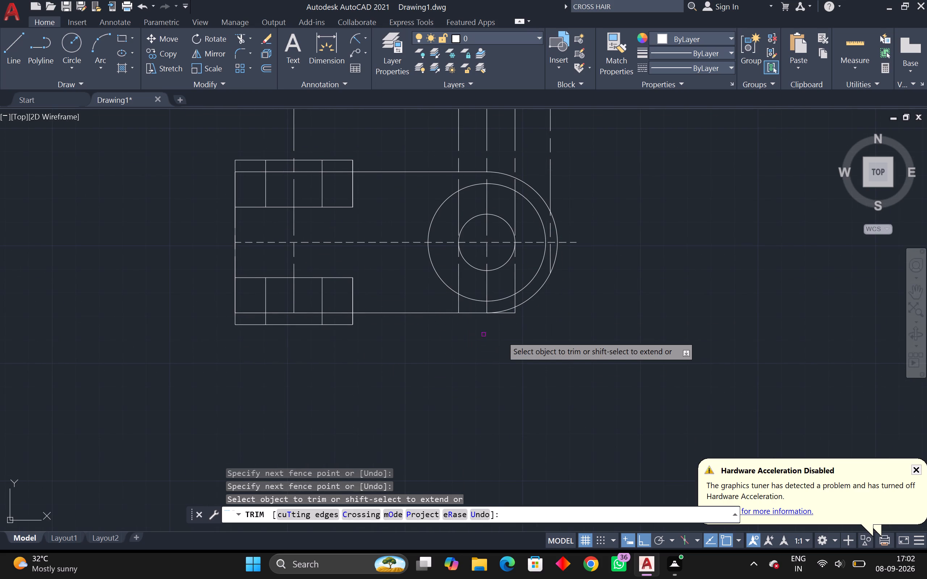
{"action": "left_click", "coordinate": [508, 313]}
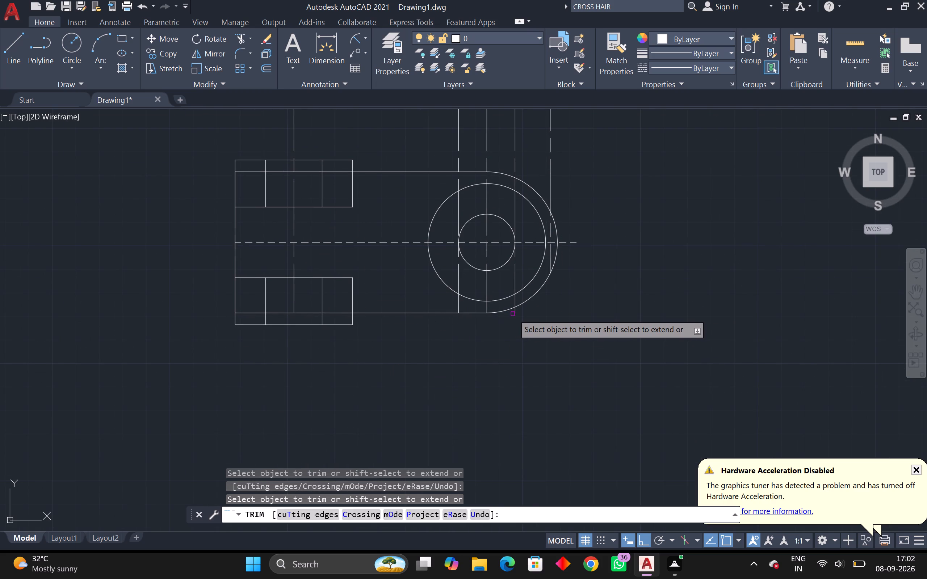
{"action": "left_click", "coordinate": [515, 313]}
Trim the two hole projection lines between the boss circle's lower side and the top view's lower outline.
{"action": "scroll", "coordinate": [519, 316], "scroll_direction": "down", "scroll_amount": 1}
{"action": "middle_click_drag", "start_coordinate": [519, 316], "coordinate": [484, 369]}
{"action": "scroll", "coordinate": [481, 368], "scroll_direction": "up", "scroll_amount": 2}
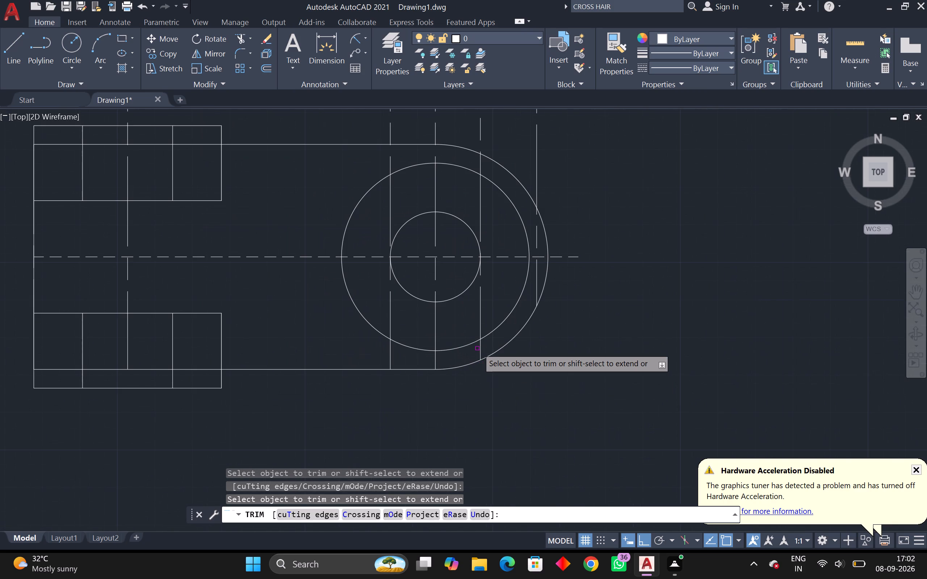
{"action": "left_click", "coordinate": [486, 345]}
{"action": "left_click", "coordinate": [472, 352]}
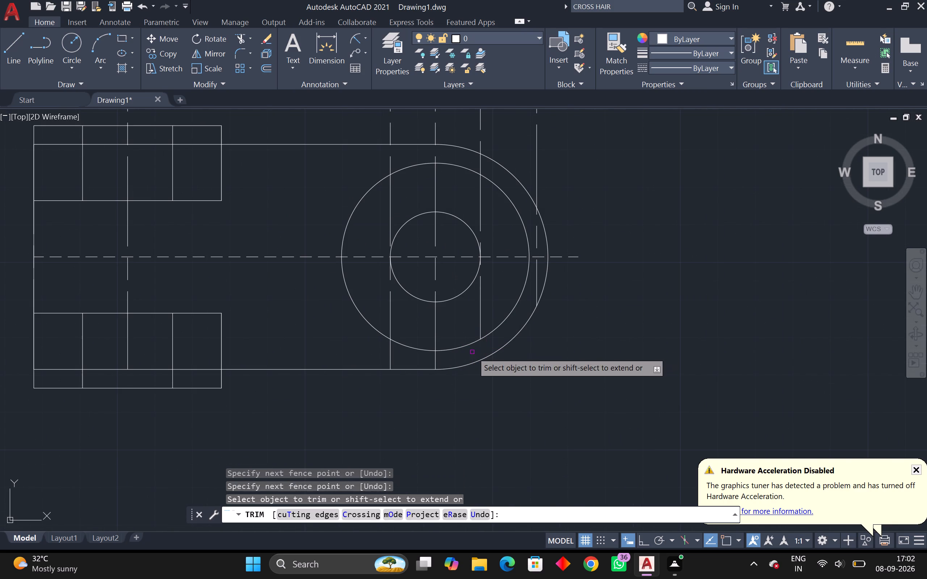
{"action": "left_click", "coordinate": [400, 360]}
{"action": "left_click", "coordinate": [379, 353]}
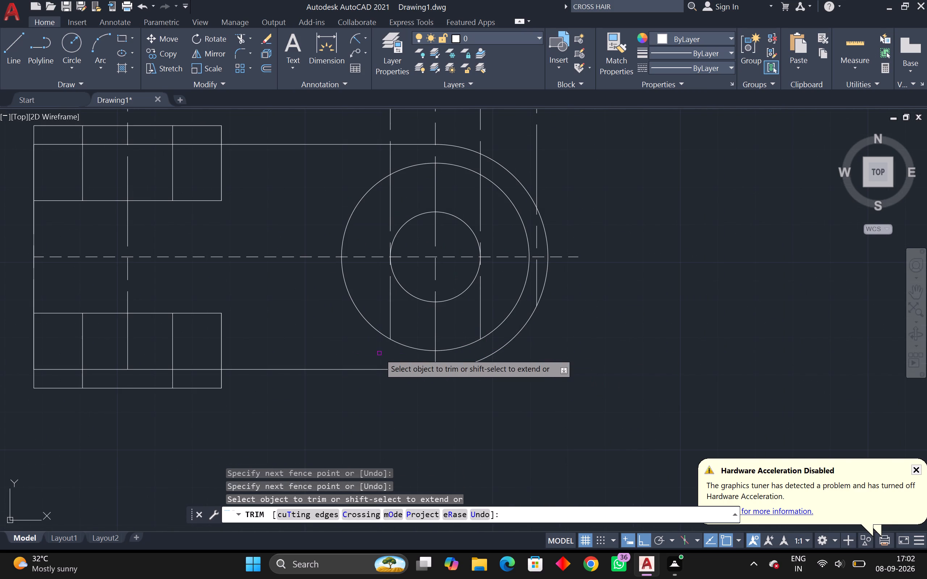
Trim the four vertical projection lines in the gap between the sectional front view and the top view.
{"action": "scroll", "coordinate": [379, 353], "scroll_direction": "down", "scroll_amount": 1}
{"action": "middle_click_drag", "start_coordinate": [379, 353], "coordinate": [375, 460]}
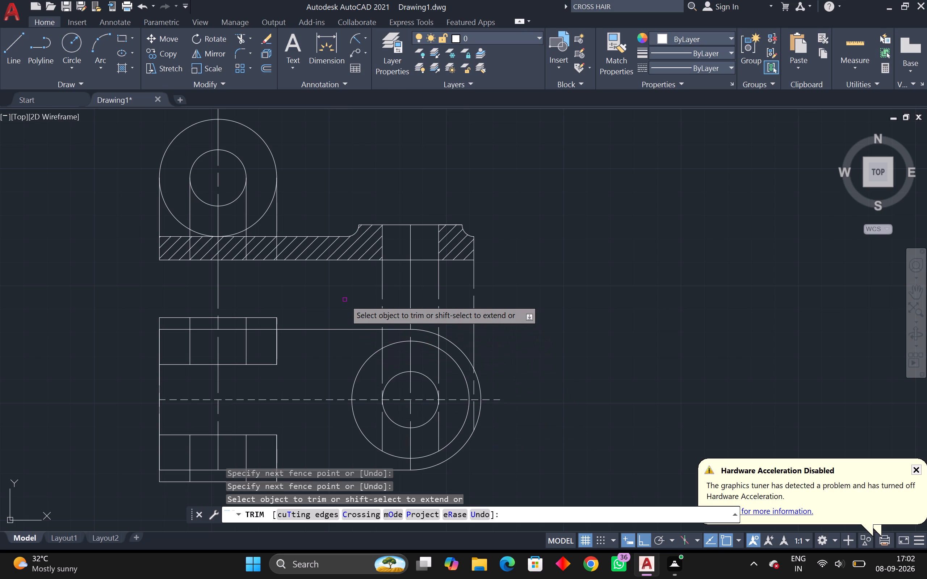
{"action": "left_click_drag", "start_coordinate": [339, 295], "coordinate": [396, 296]}
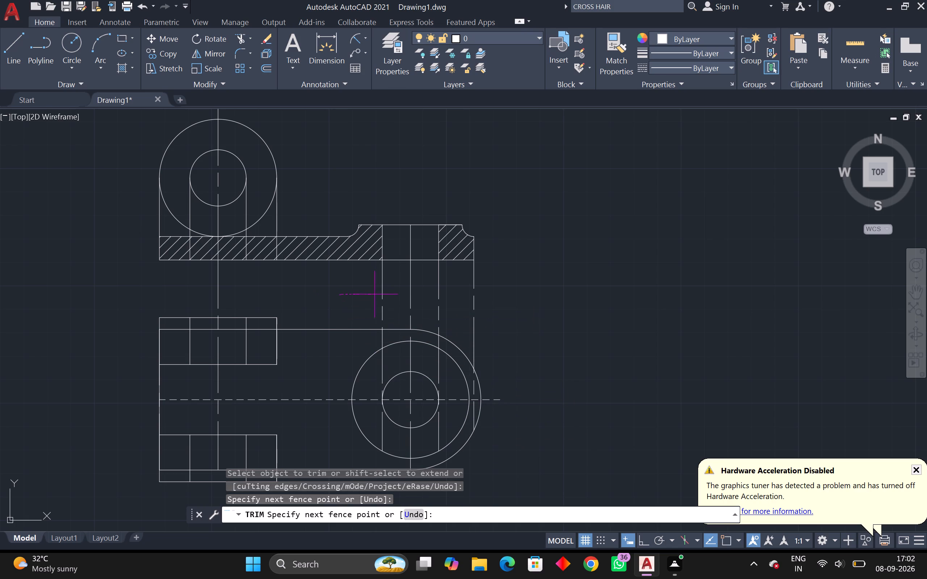
{"action": "left_click_drag", "start_coordinate": [396, 296], "coordinate": [517, 293]}
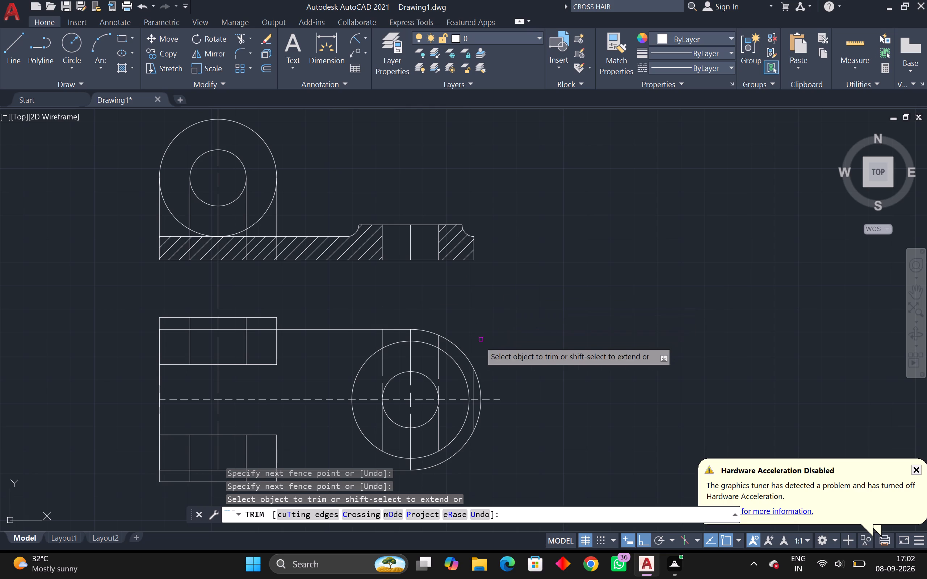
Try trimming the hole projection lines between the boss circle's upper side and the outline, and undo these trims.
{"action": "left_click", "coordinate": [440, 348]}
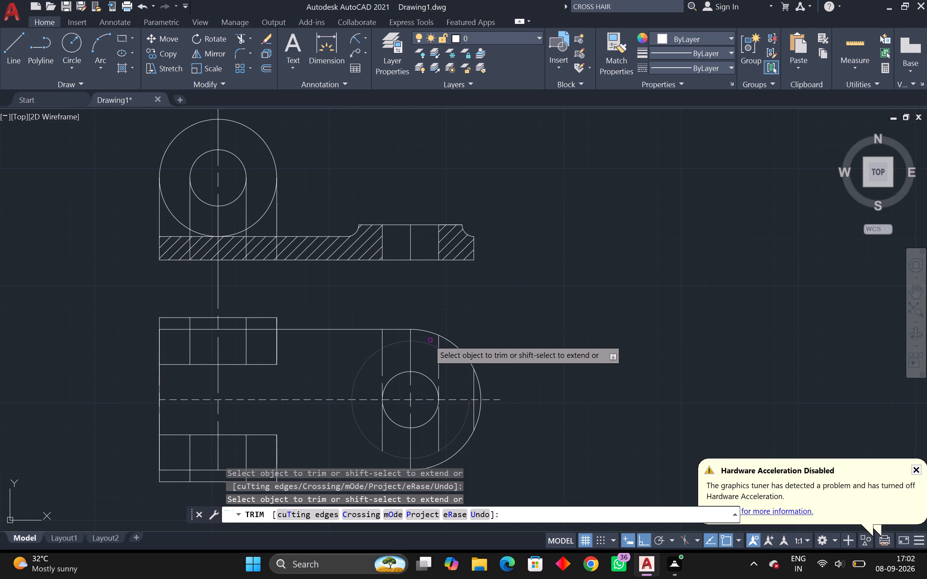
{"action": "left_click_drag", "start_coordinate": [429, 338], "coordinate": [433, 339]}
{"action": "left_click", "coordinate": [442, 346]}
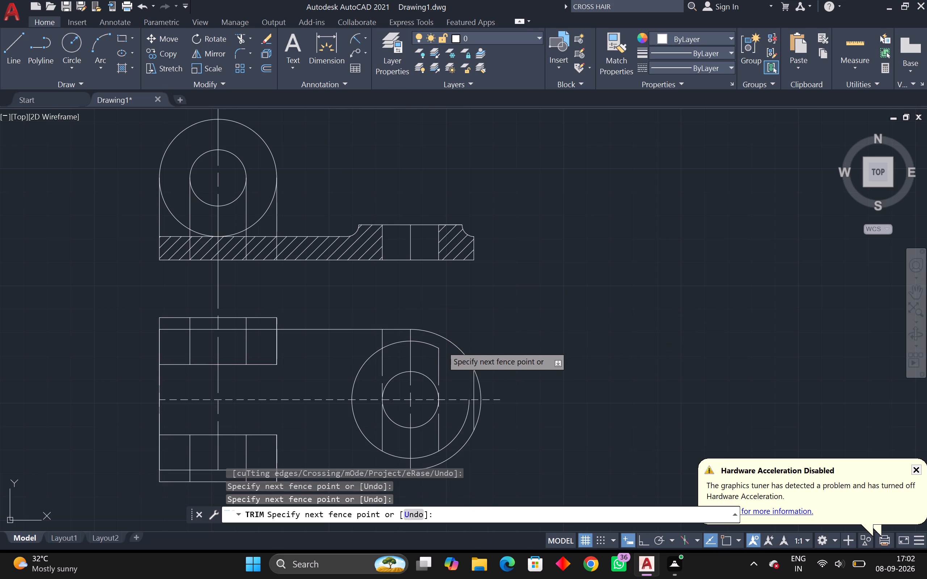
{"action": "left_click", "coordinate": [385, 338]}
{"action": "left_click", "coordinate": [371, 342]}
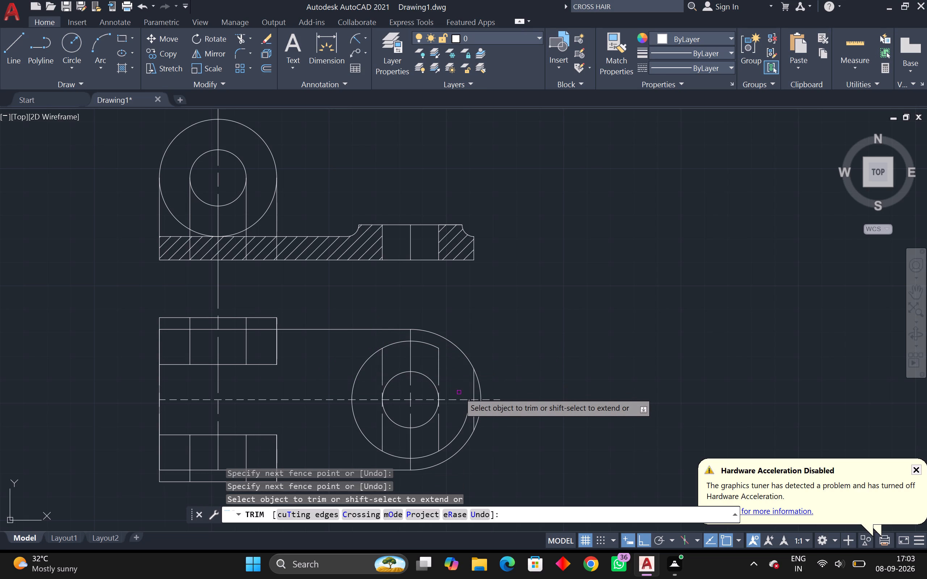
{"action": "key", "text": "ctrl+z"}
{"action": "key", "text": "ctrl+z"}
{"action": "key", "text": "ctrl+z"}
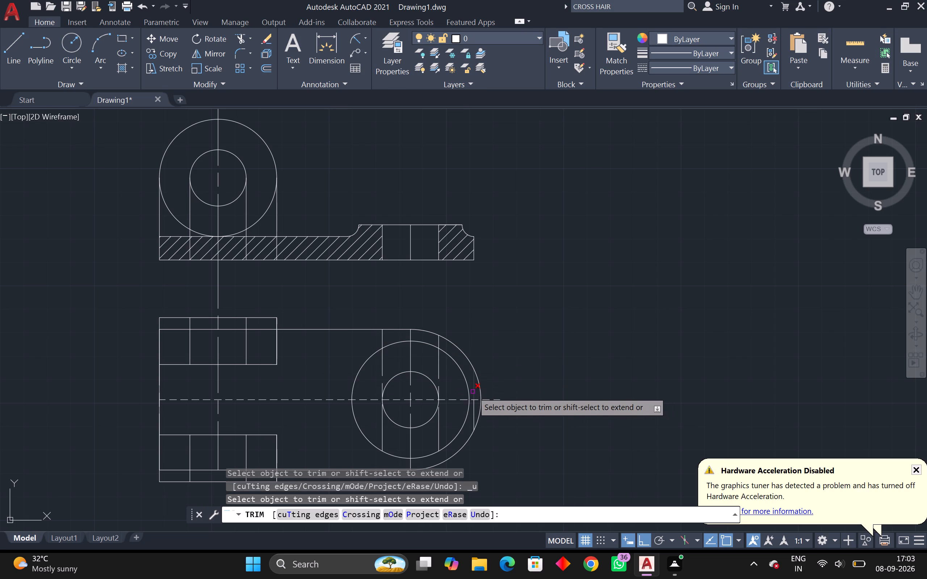
Trim away the remaining plate-end and hole projection lines inside the top view's rounded end, keeping the circles and centre lines.
{"action": "left_click", "coordinate": [472, 391]}
{"action": "left_click", "coordinate": [472, 415]}
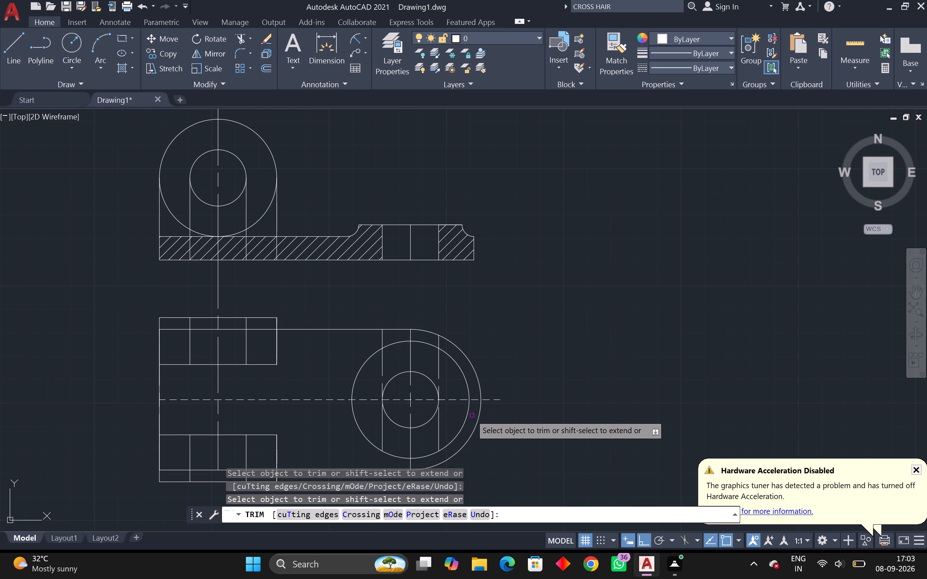
{"action": "left_click", "coordinate": [439, 343]}
{"action": "left_click", "coordinate": [441, 375]}
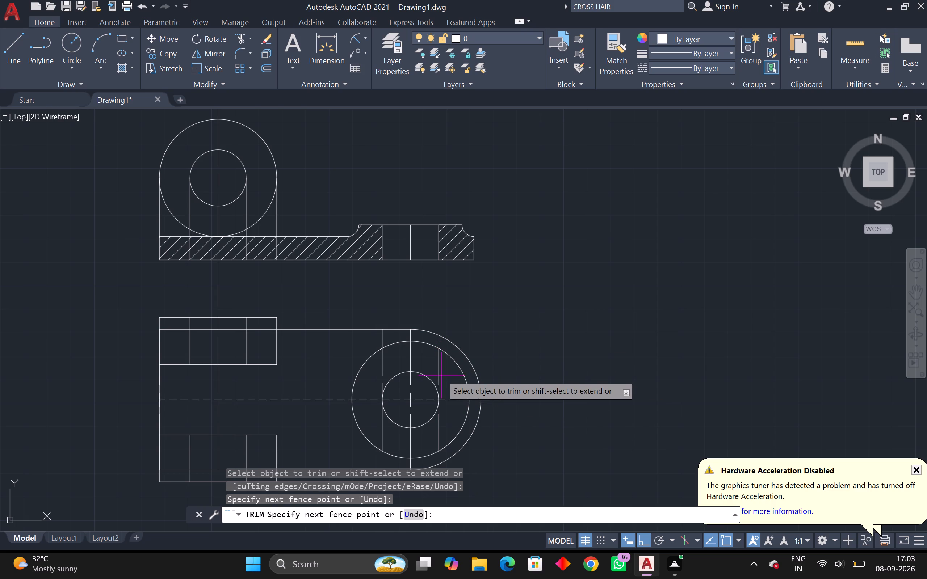
{"action": "left_click", "coordinate": [427, 355]}
{"action": "left_click", "coordinate": [450, 418]}
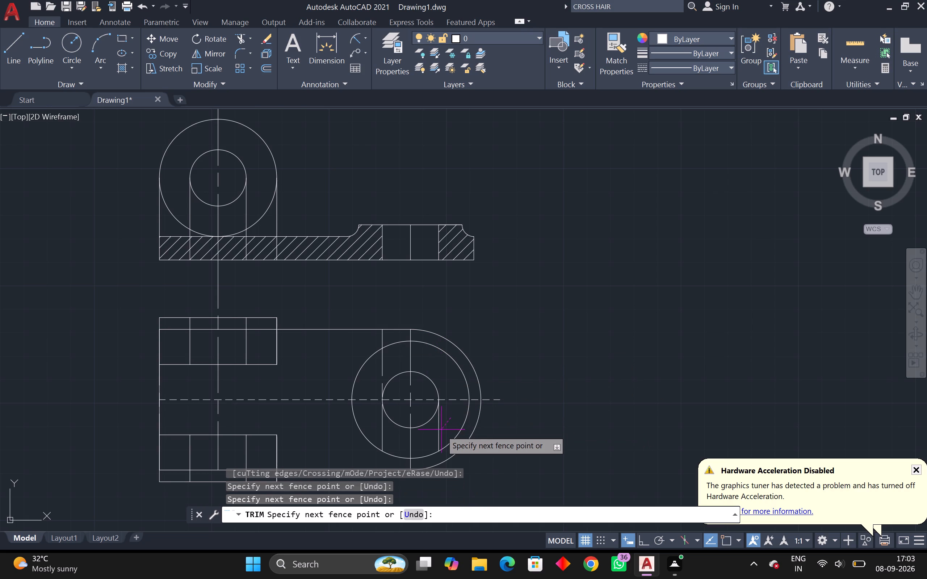
{"action": "left_click", "coordinate": [435, 434]}
{"action": "left_click", "coordinate": [393, 428]}
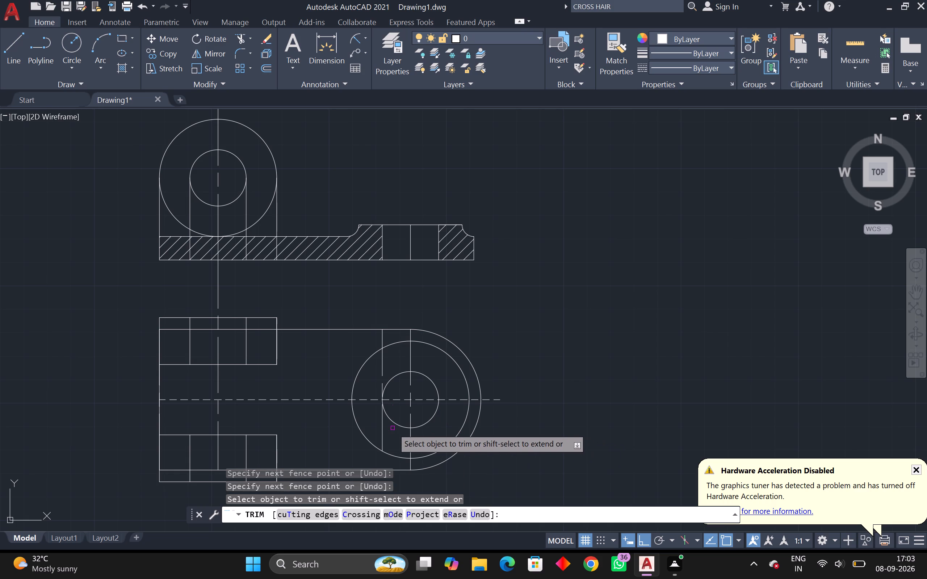
{"action": "left_click", "coordinate": [376, 424]}
{"action": "left_click", "coordinate": [376, 386]}
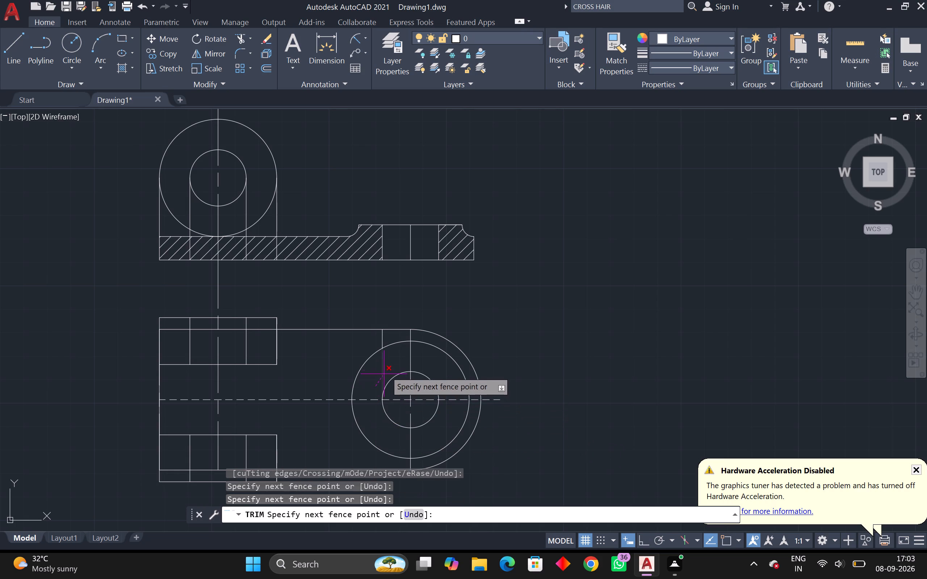
{"action": "left_click", "coordinate": [386, 371]}
{"action": "left_click", "coordinate": [383, 340]}
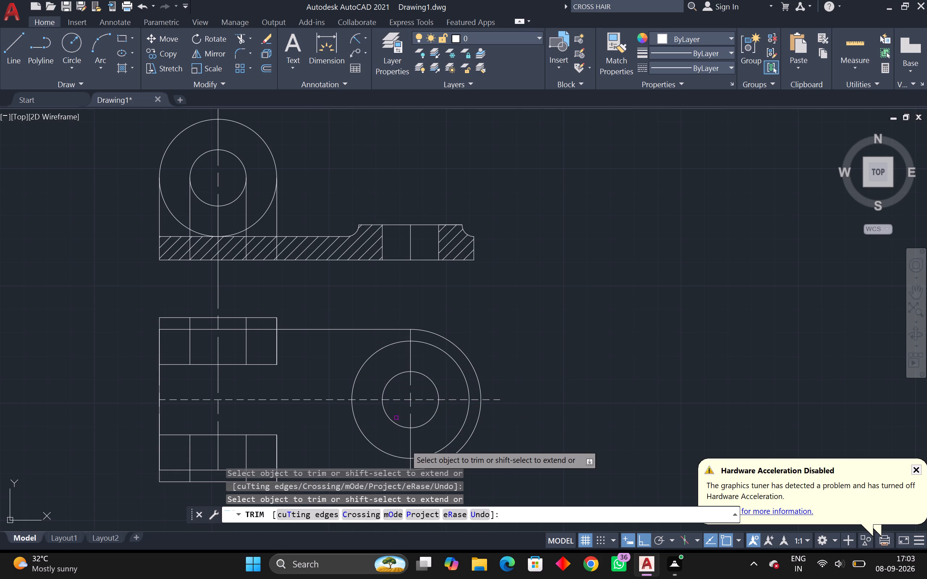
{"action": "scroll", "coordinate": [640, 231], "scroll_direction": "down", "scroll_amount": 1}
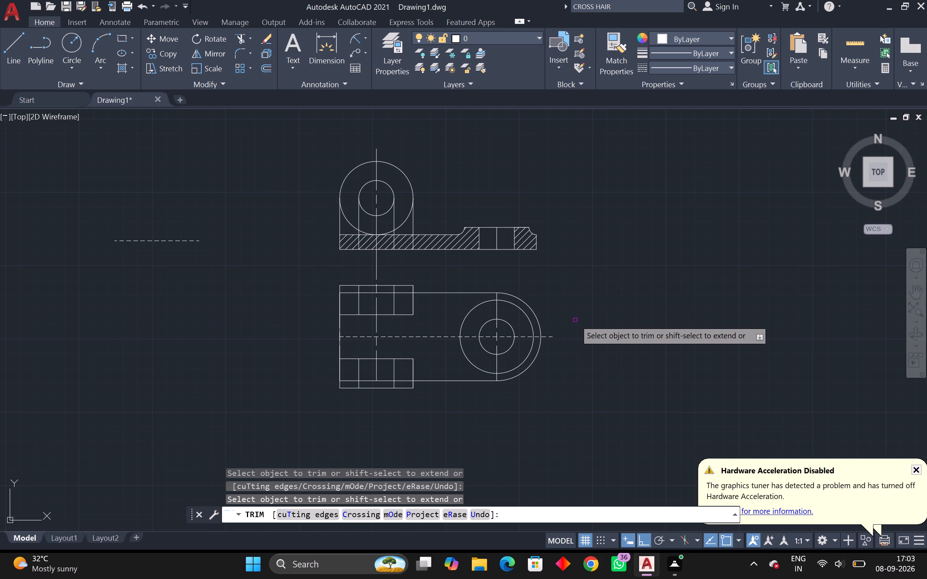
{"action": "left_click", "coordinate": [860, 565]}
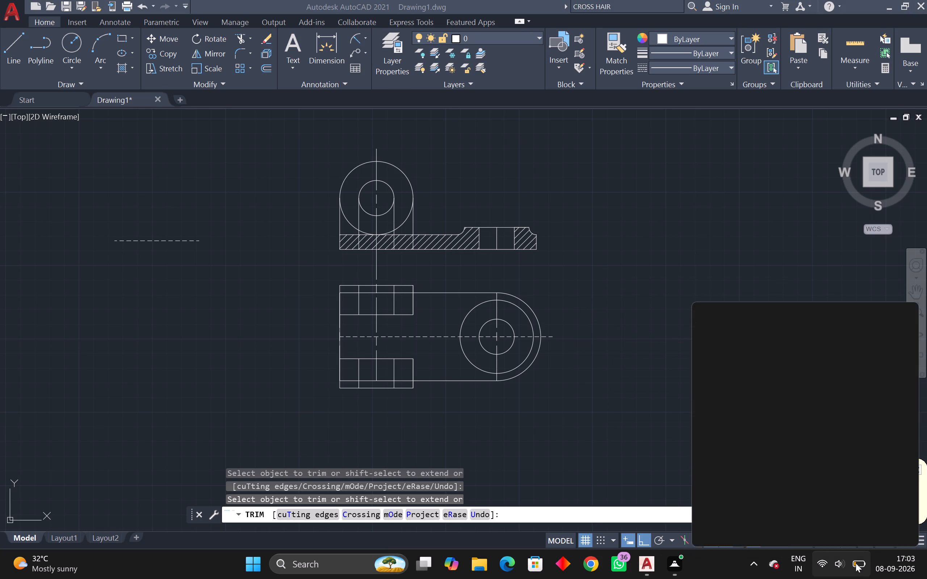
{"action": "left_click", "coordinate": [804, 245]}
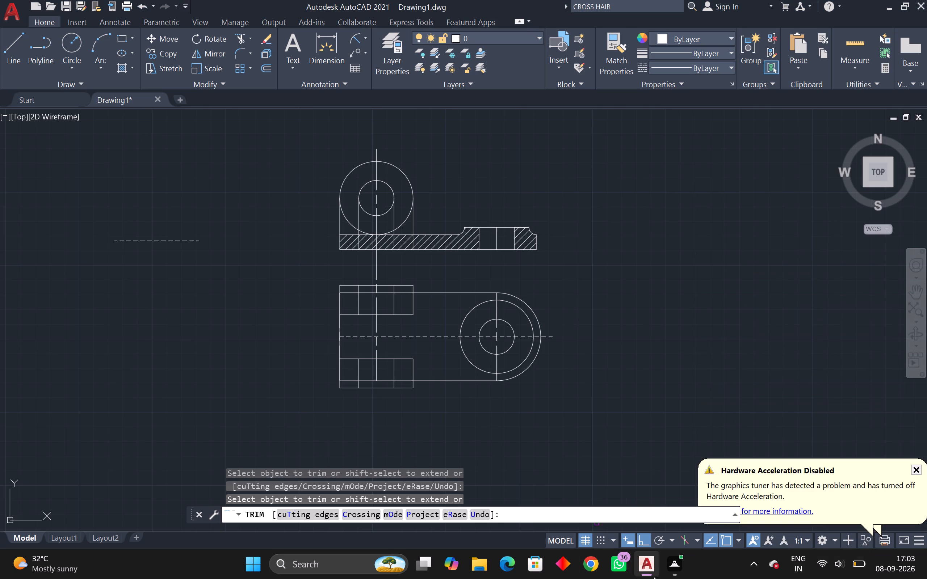
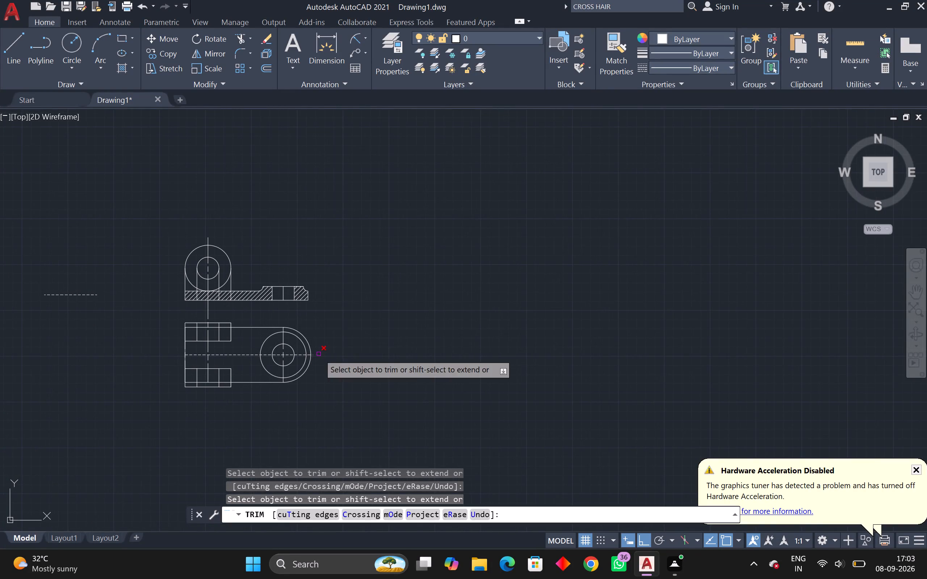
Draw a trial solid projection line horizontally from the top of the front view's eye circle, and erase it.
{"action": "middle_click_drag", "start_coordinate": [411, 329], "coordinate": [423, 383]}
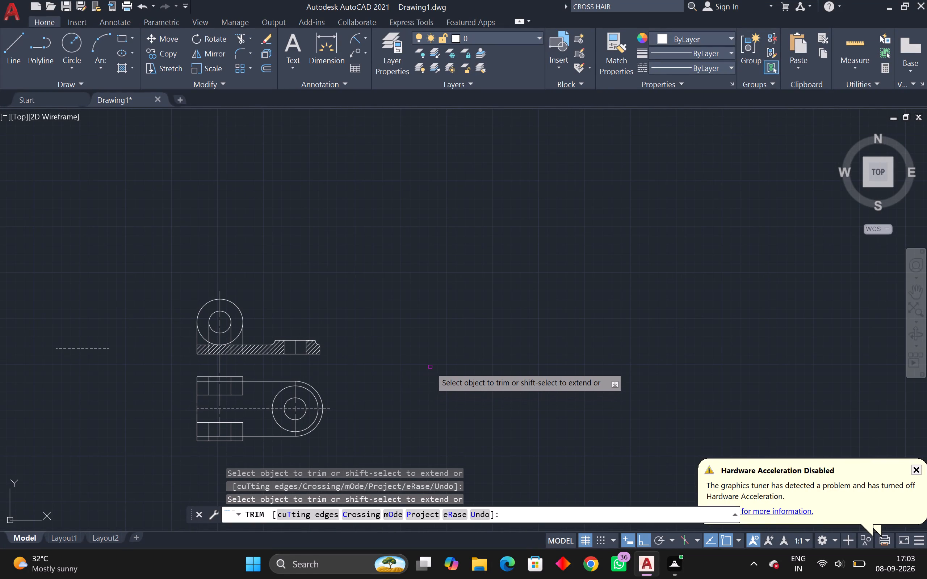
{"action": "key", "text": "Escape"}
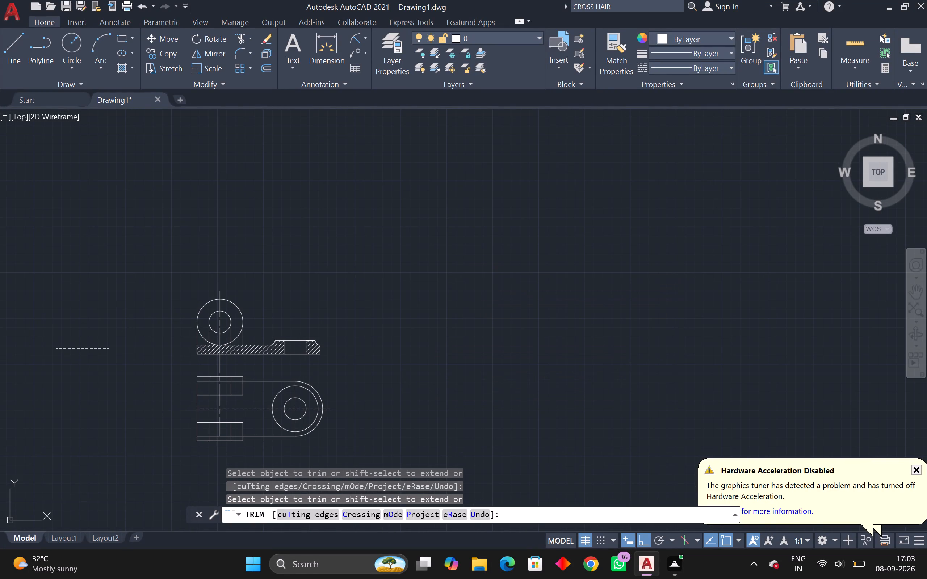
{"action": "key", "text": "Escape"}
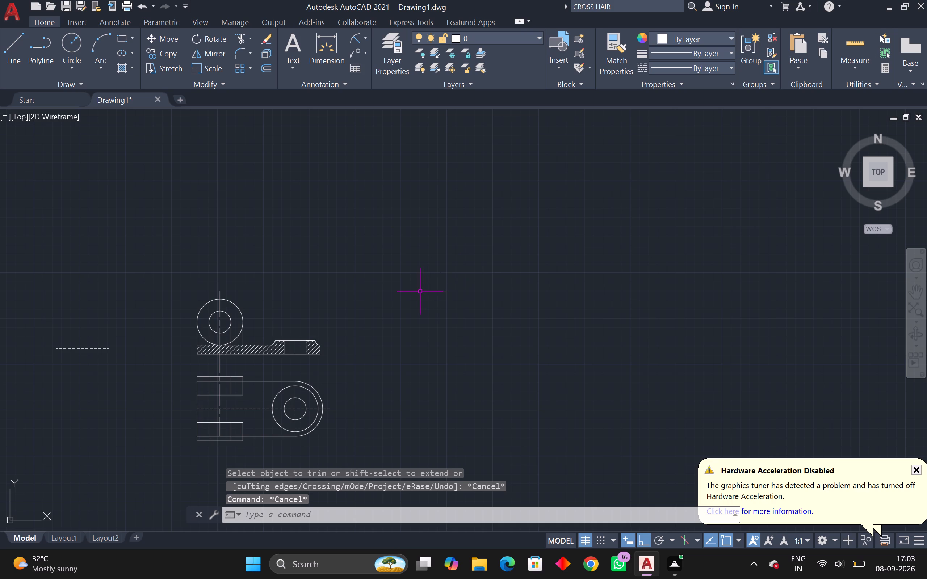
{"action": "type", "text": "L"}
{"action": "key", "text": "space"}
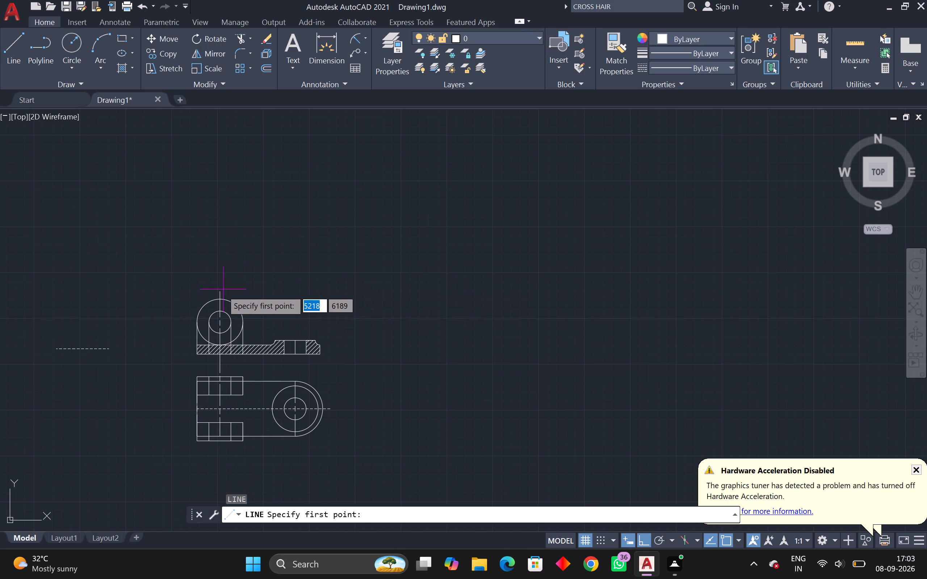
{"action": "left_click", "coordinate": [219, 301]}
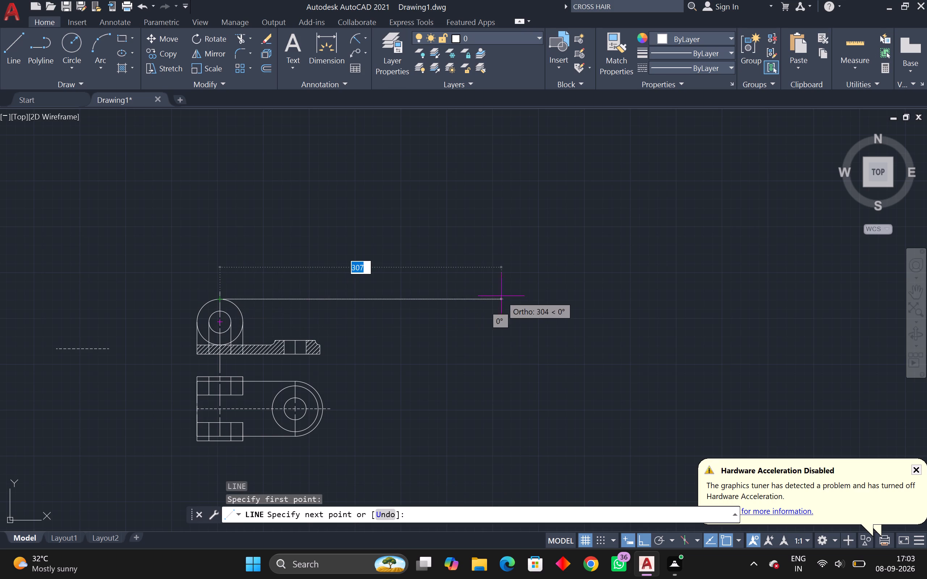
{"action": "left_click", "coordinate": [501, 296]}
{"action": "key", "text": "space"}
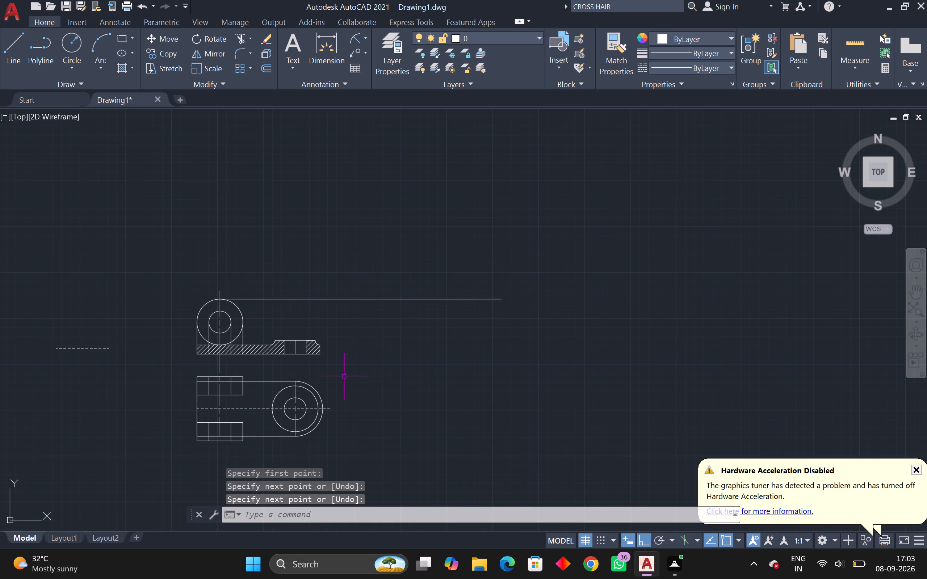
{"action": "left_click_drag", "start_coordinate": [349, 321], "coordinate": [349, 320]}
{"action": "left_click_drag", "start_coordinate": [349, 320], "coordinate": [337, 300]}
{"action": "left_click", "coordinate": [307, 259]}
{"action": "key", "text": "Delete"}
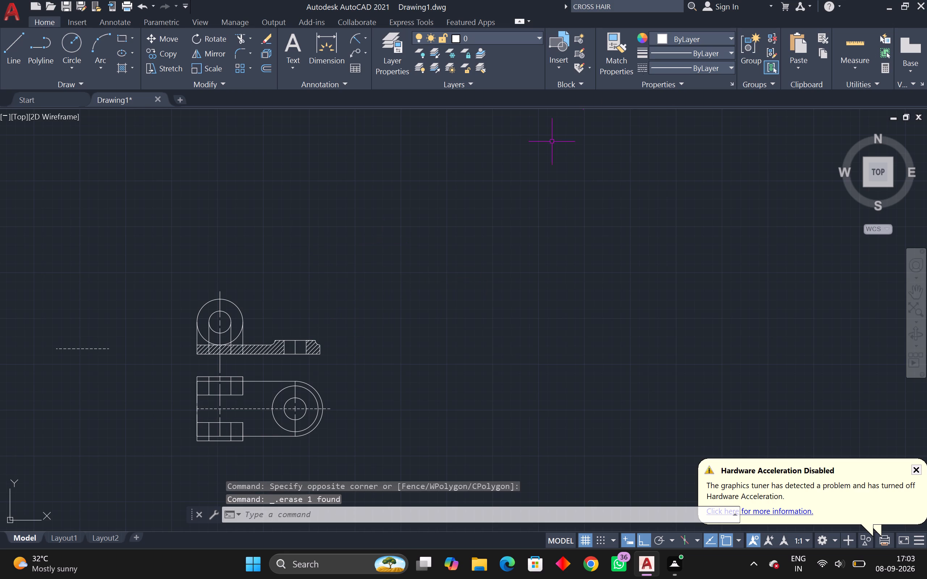
Using the ACAD_ISO08W100 linetype, draw horizontal projection lines from the plate's lower end corner and the eye circle's top, ending about 247 units beyond the plate.
{"action": "left_click", "coordinate": [694, 64]}
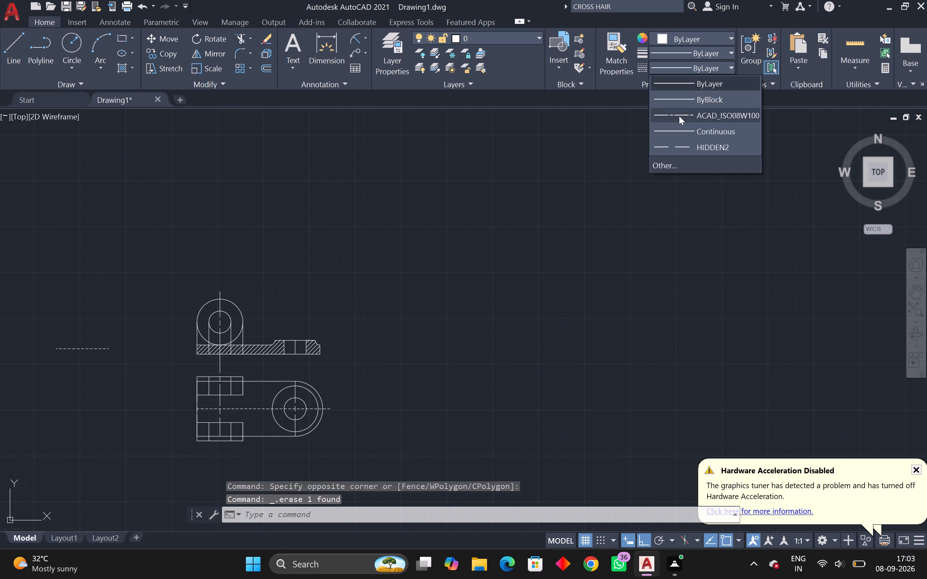
{"action": "left_click", "coordinate": [679, 116]}
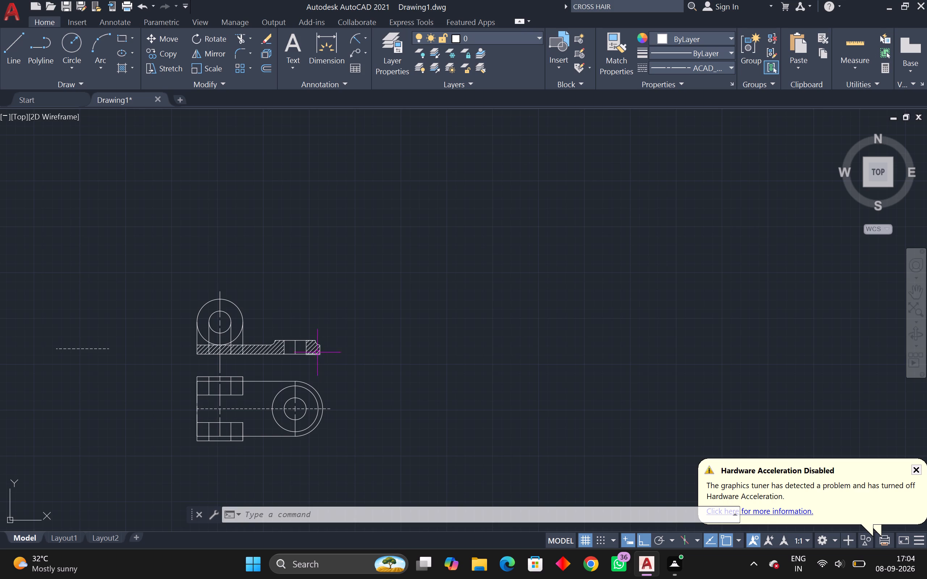
{"action": "key", "text": "l"}
{"action": "key", "text": "space"}
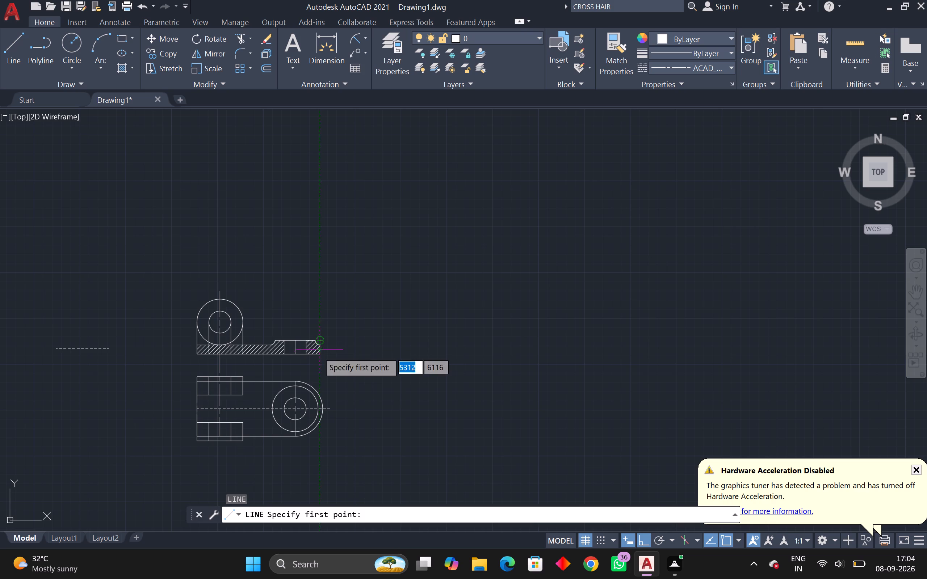
{"action": "scroll", "coordinate": [314, 350], "scroll_direction": "up", "scroll_amount": 2}
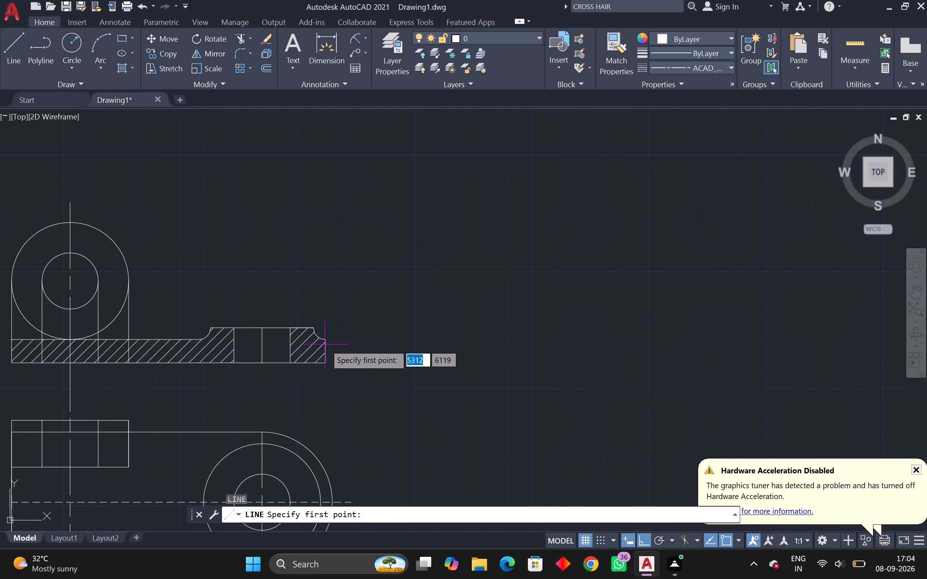
{"action": "scroll", "coordinate": [326, 345], "scroll_direction": "up", "scroll_amount": 1}
{"action": "left_click", "coordinate": [324, 373]}
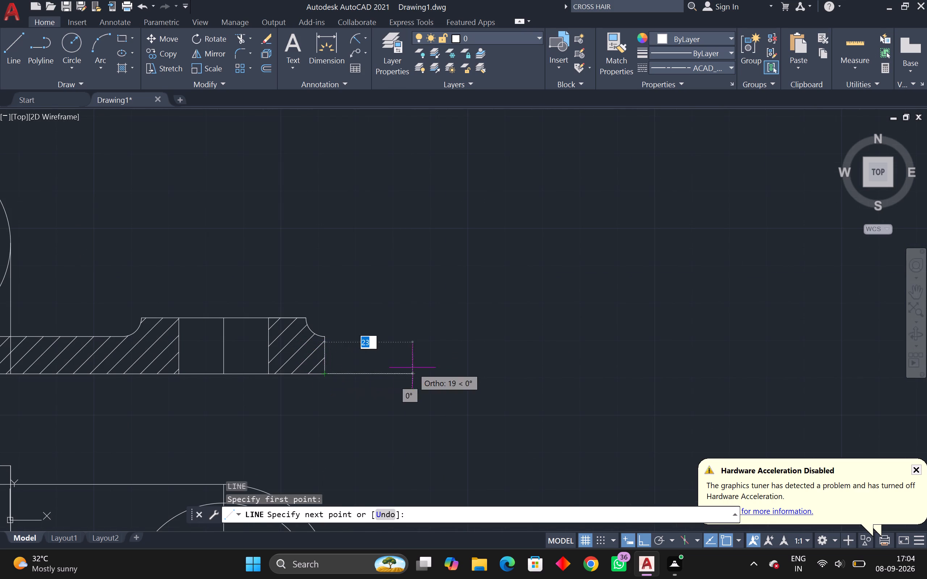
{"action": "scroll", "coordinate": [498, 362], "scroll_direction": "down", "scroll_amount": 3}
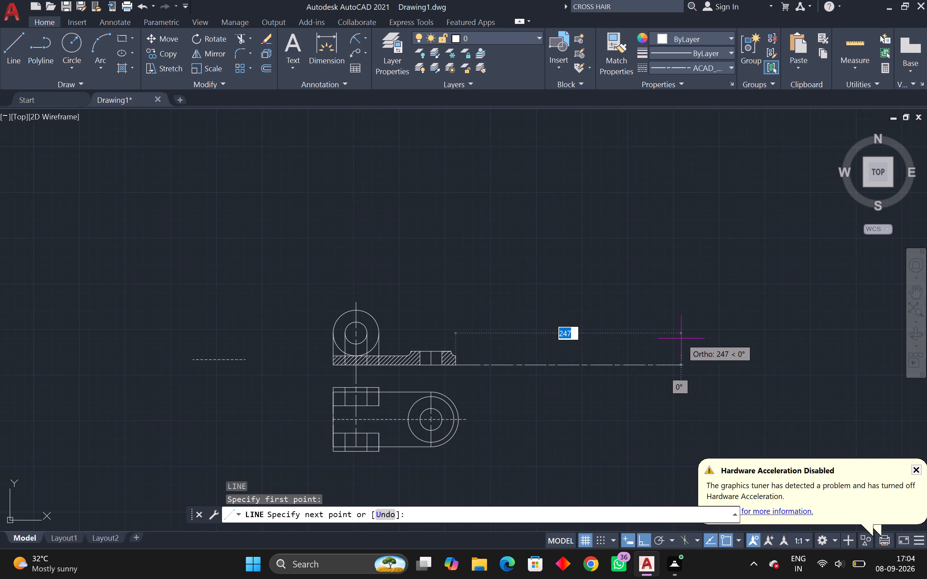
{"action": "left_click", "coordinate": [681, 338]}
{"action": "key", "text": "space"}
{"action": "key", "text": "space"}
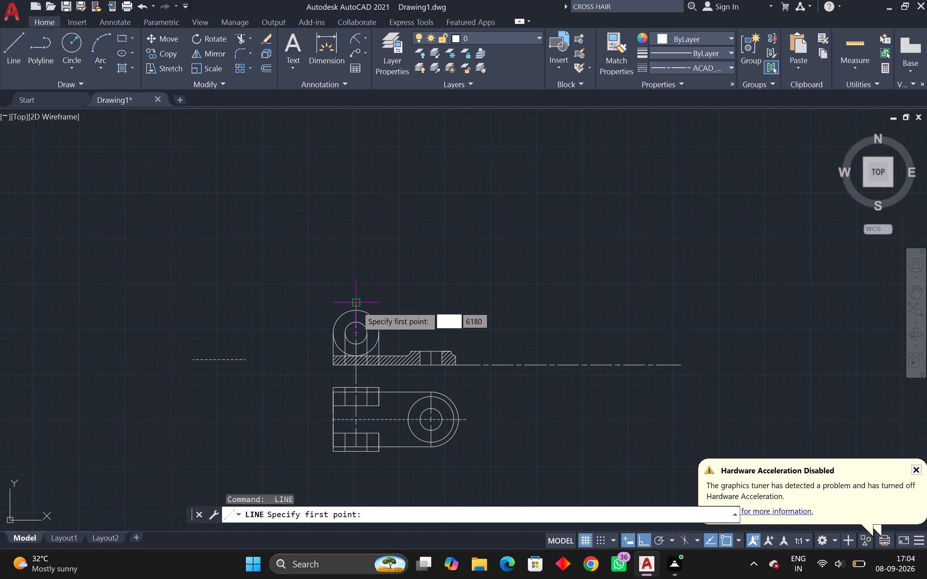
{"action": "left_click_drag", "start_coordinate": [358, 312], "coordinate": [367, 313]}
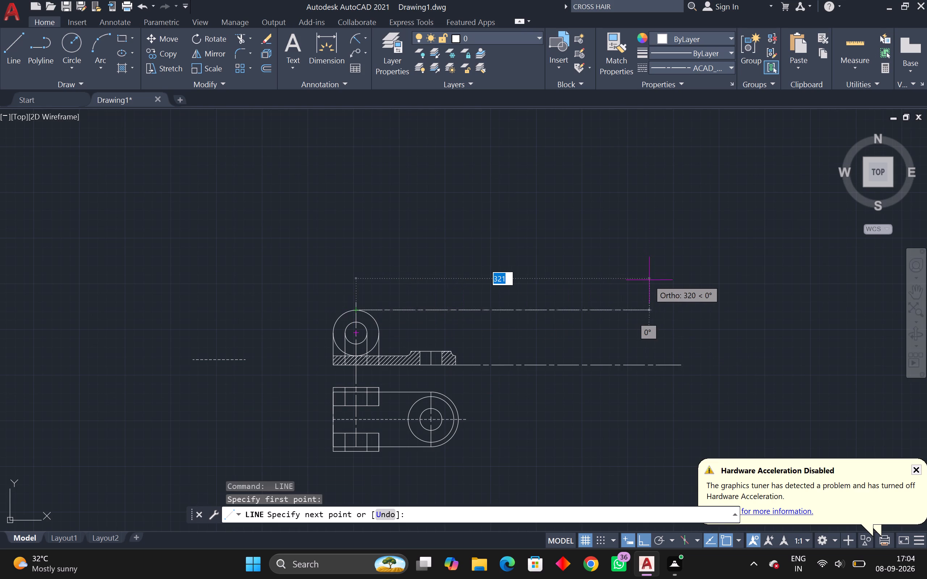
{"action": "left_click", "coordinate": [681, 283]}
{"action": "key", "text": "space"}
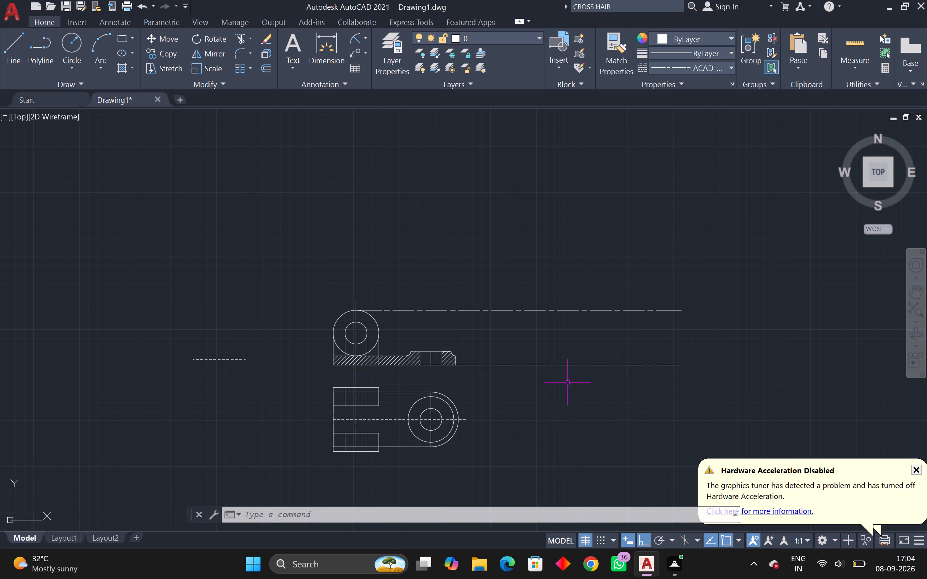
Reset the linetype to ByLayer and start a line on the lower projection line, about 70 units beyond the plate's end.
{"action": "left_click", "coordinate": [710, 63]}
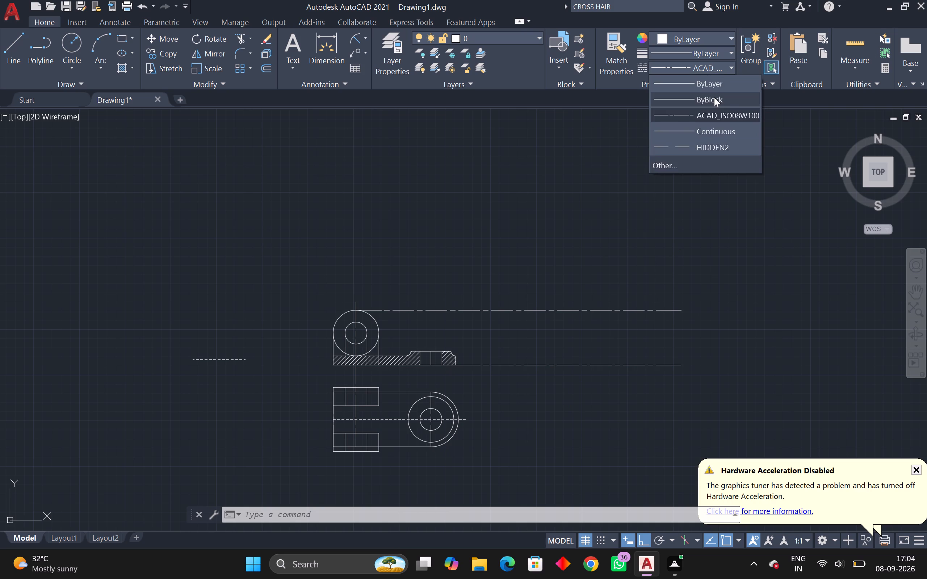
{"action": "left_click", "coordinate": [718, 87]}
{"action": "type", "text": "L"}
{"action": "key", "text": "space"}
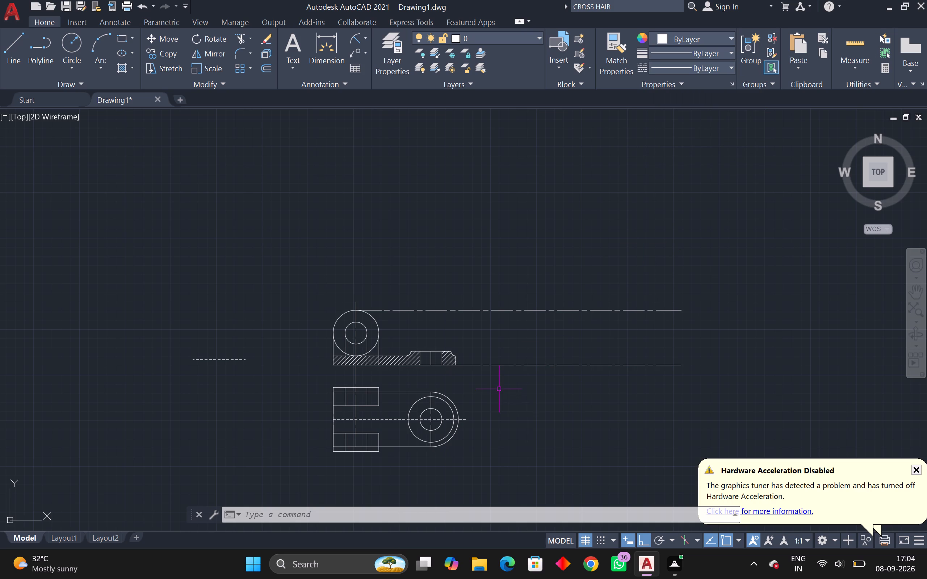
{"action": "left_click", "coordinate": [521, 365]}
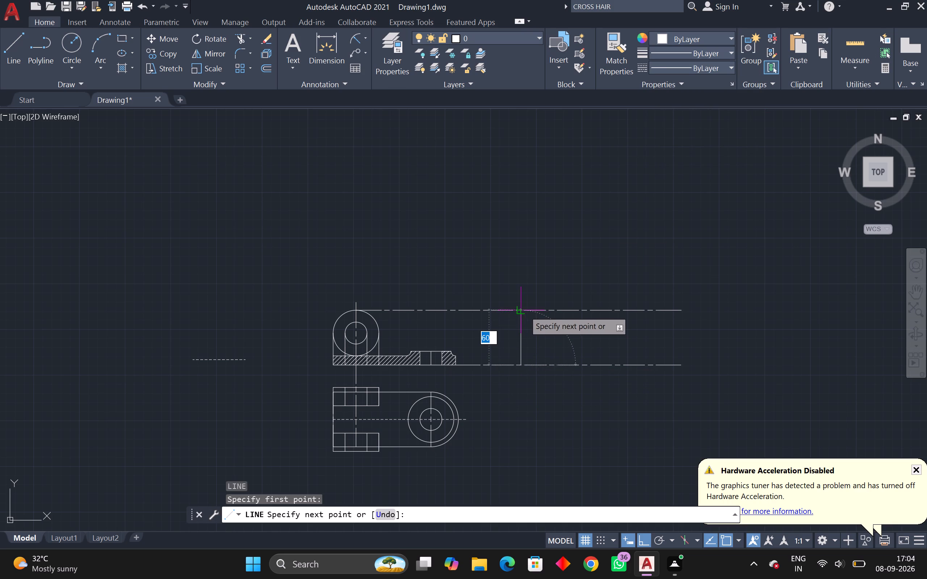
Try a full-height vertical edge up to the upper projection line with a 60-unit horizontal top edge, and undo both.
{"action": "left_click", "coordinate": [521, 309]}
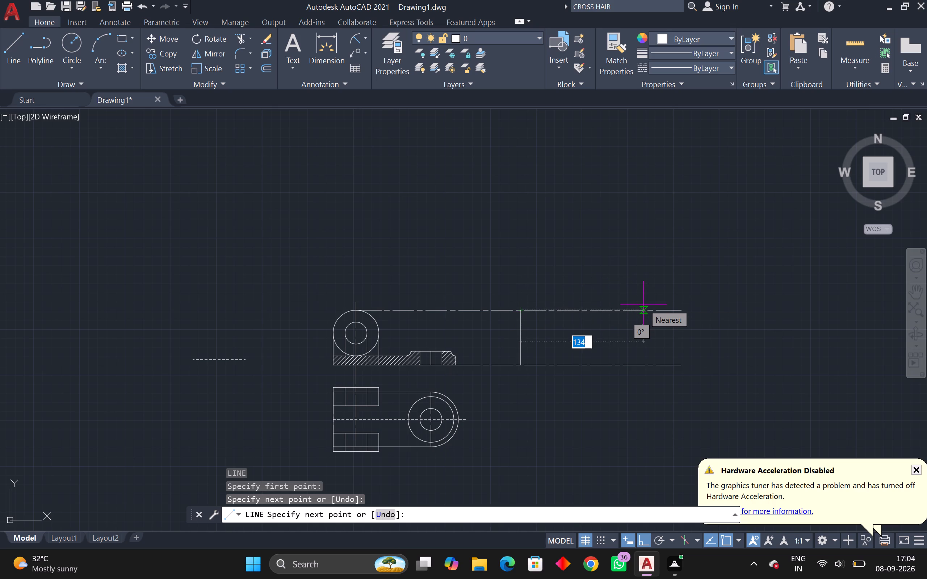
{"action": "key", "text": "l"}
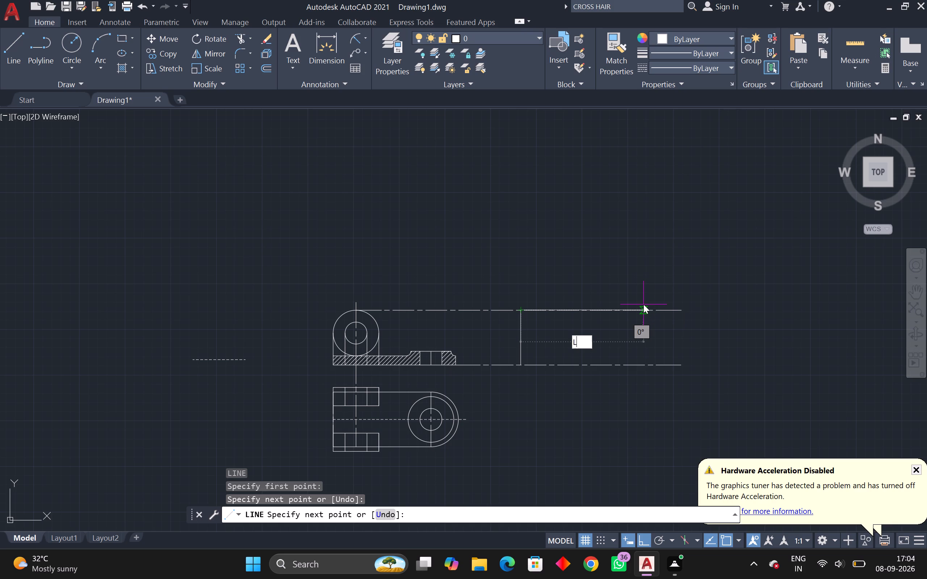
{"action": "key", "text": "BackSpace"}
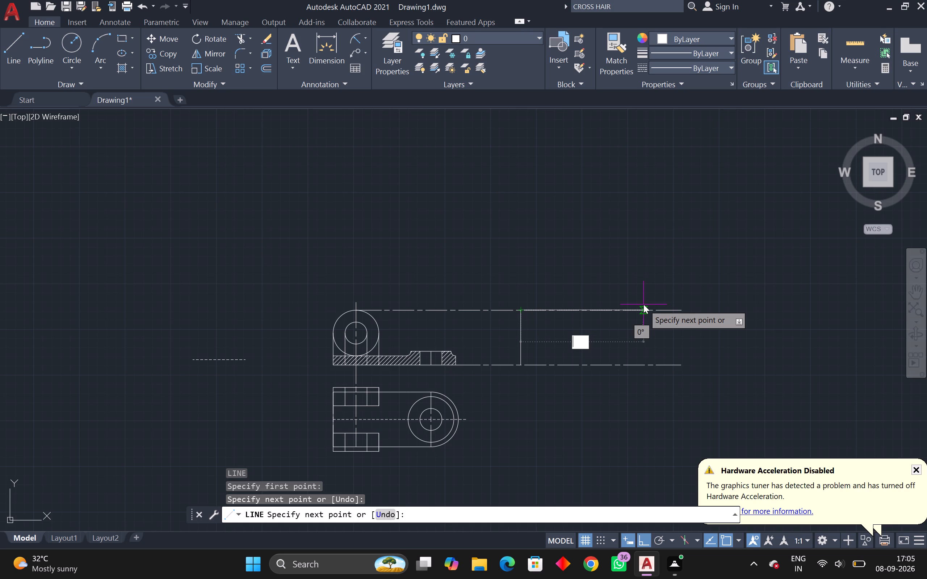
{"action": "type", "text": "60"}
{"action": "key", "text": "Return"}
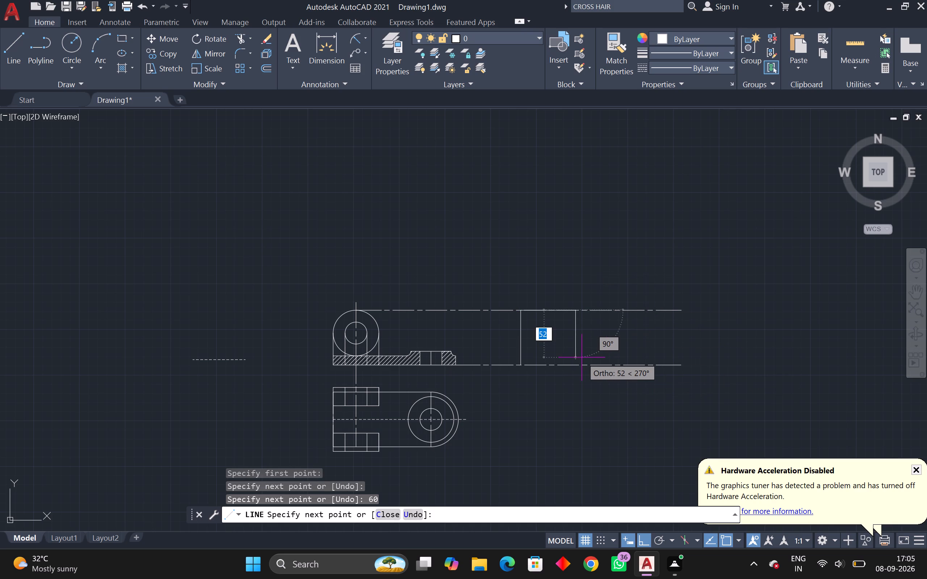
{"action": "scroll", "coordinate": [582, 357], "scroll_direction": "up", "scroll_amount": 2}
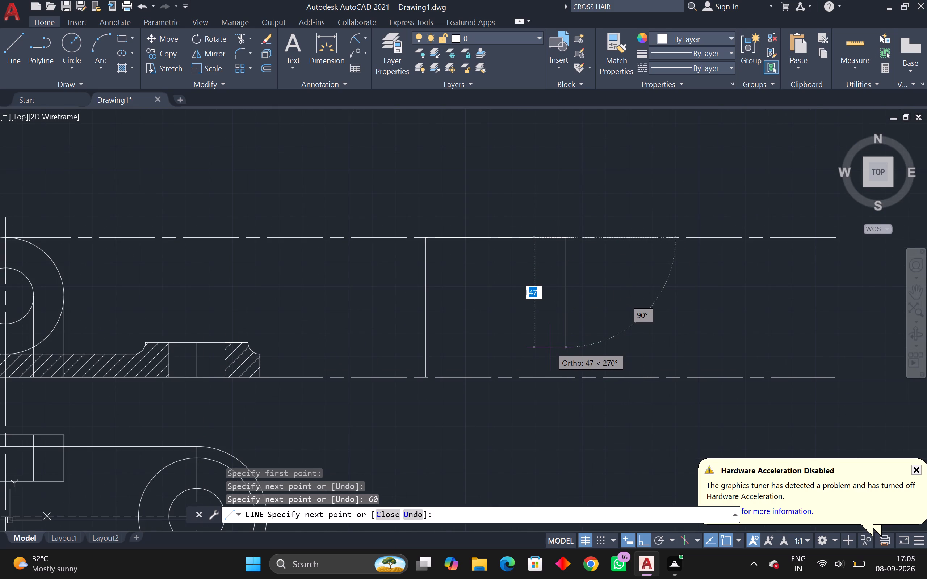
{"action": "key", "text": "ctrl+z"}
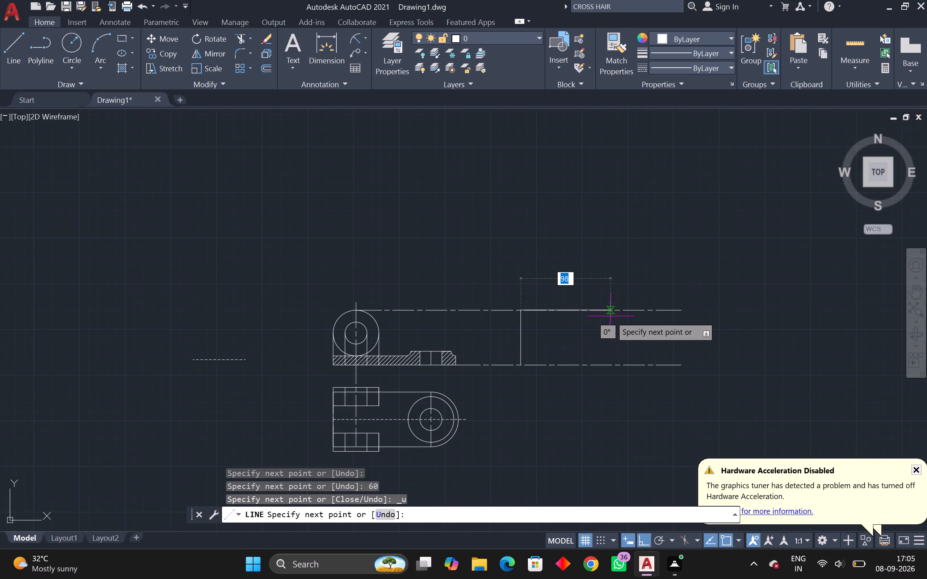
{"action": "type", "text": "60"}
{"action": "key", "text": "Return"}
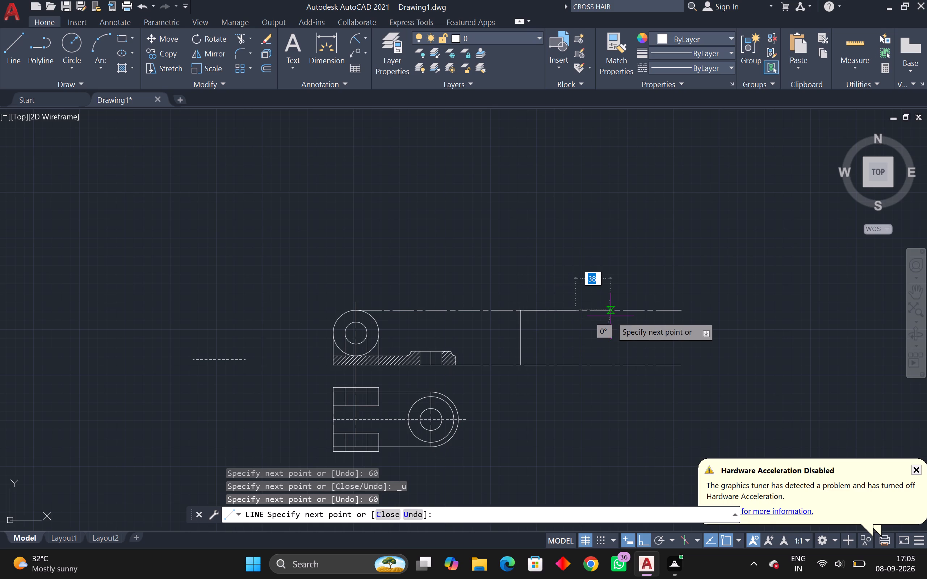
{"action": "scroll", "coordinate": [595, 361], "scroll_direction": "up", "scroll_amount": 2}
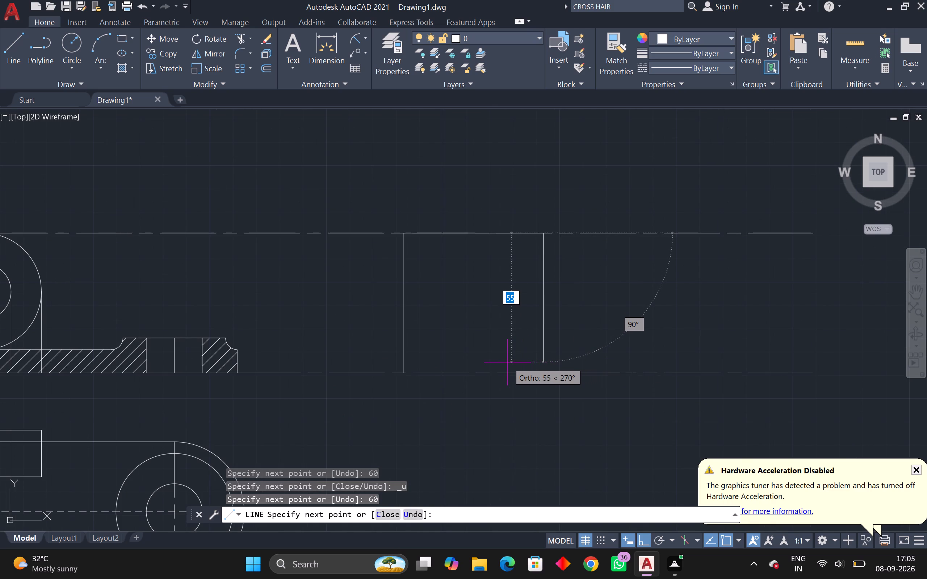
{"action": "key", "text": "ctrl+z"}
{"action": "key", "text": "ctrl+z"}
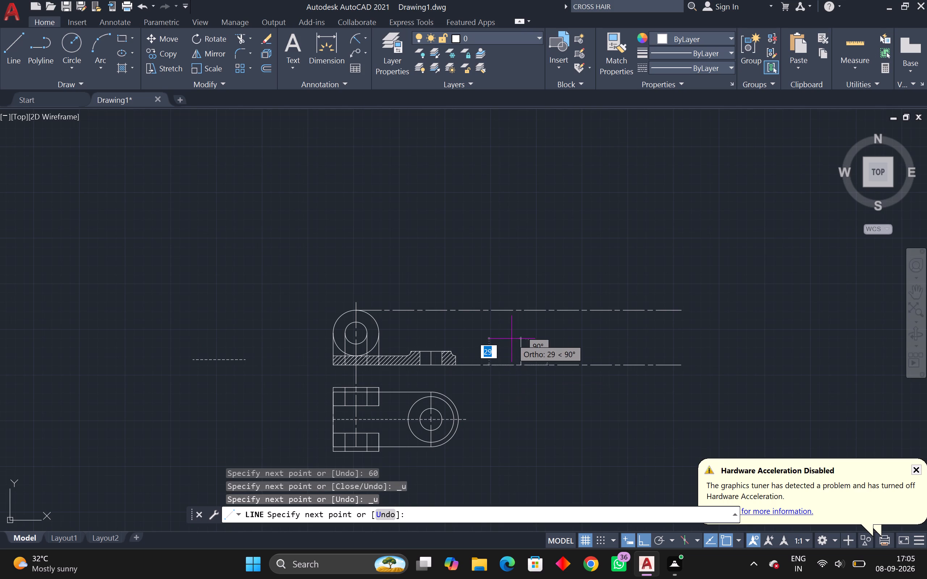
Complete the side view's base outline as a rectangle 60 wide and 15 high standing on the lower projection line.
{"action": "type", "text": "15"}
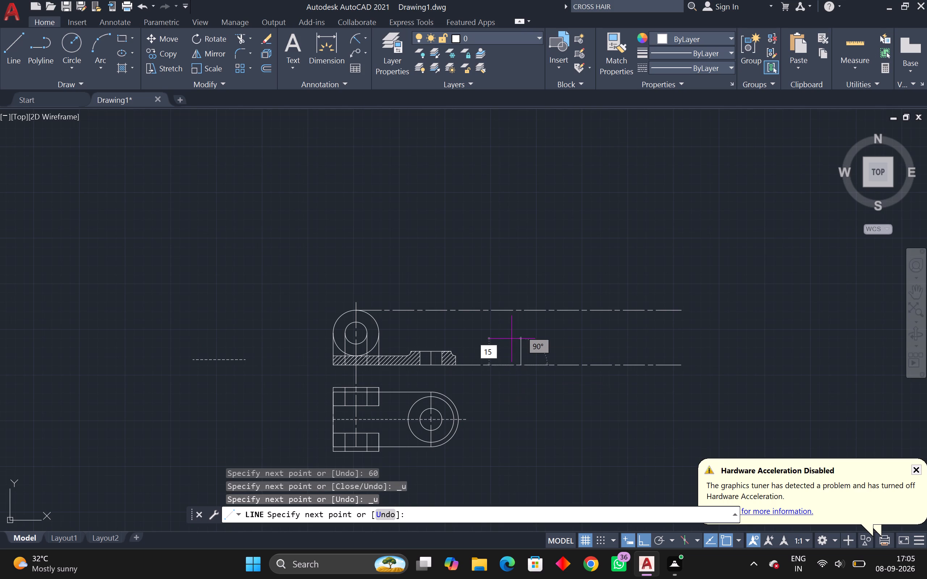
{"action": "key", "text": "Return"}
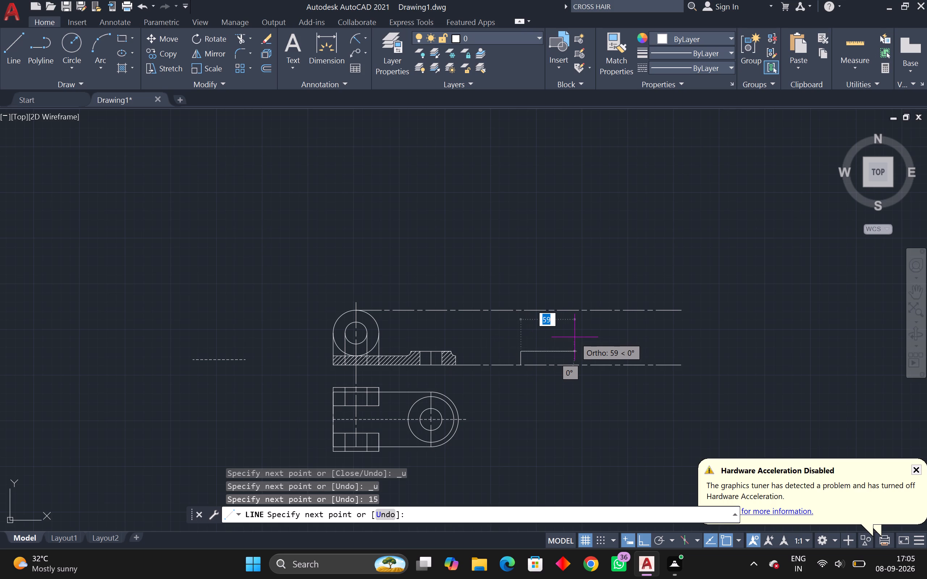
{"action": "type", "text": "60"}
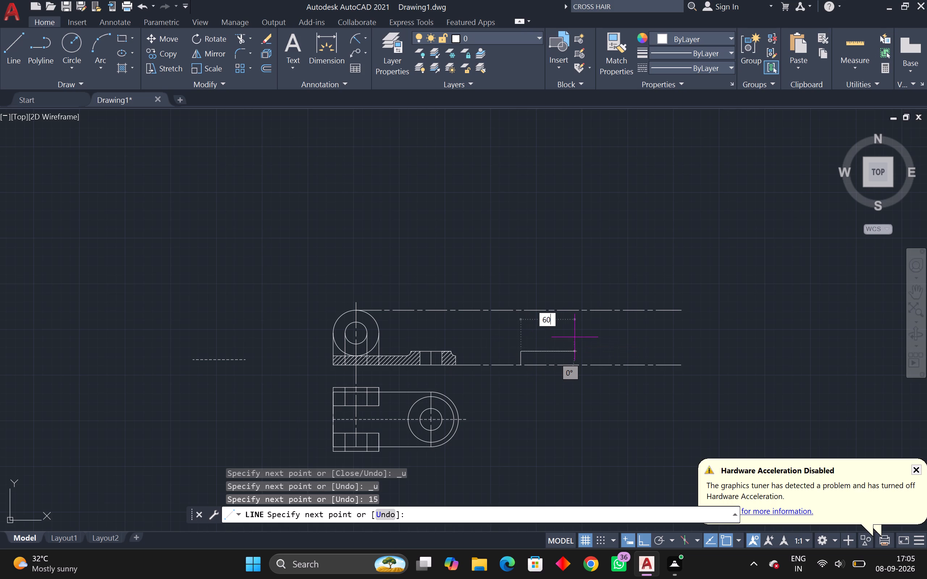
{"action": "key", "text": "Return"}
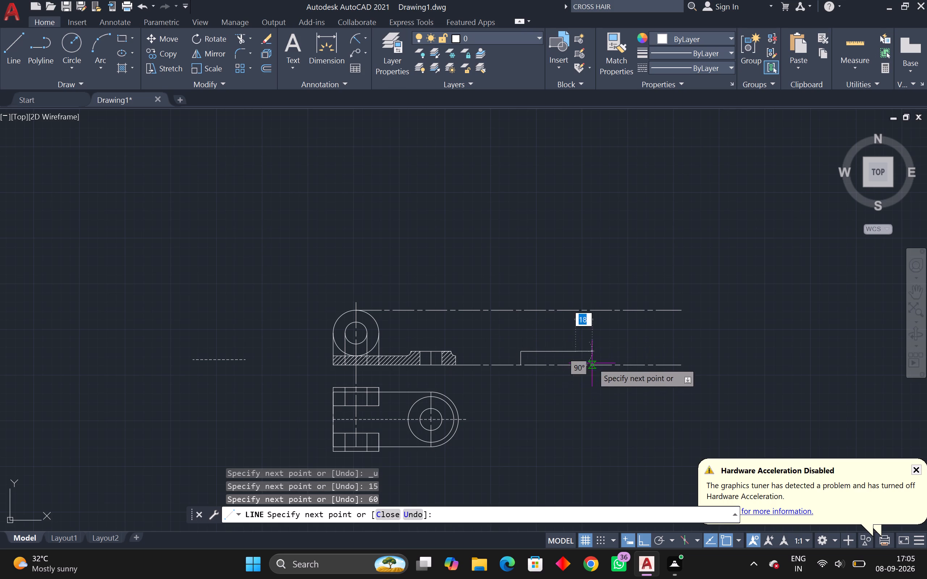
{"action": "type", "text": "15"}
{"action": "key", "text": "Return"}
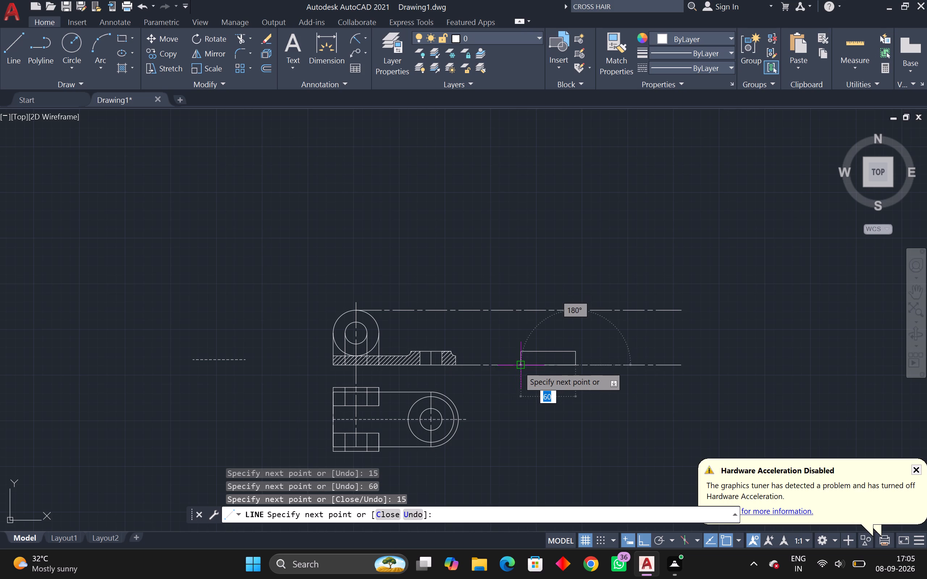
{"action": "left_click", "coordinate": [519, 366]}
{"action": "key", "text": "Escape"}
{"action": "key", "text": "Escape"}
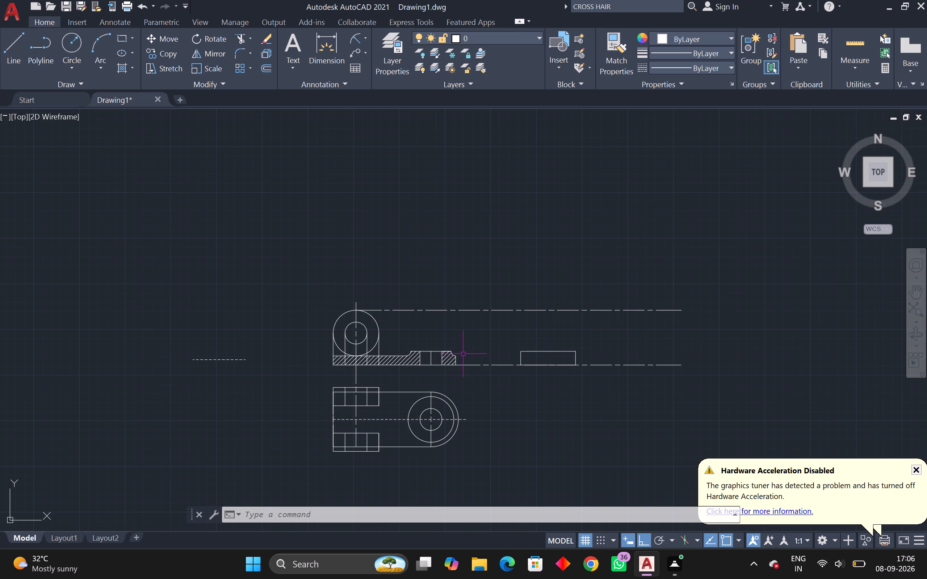
Using the HIDDEN2 linetype, draw a horizontal projection line from the boss's top outer corner in the front view to just beyond the side-view rectangle.
{"action": "scroll", "coordinate": [463, 354], "scroll_direction": "up", "scroll_amount": 1}
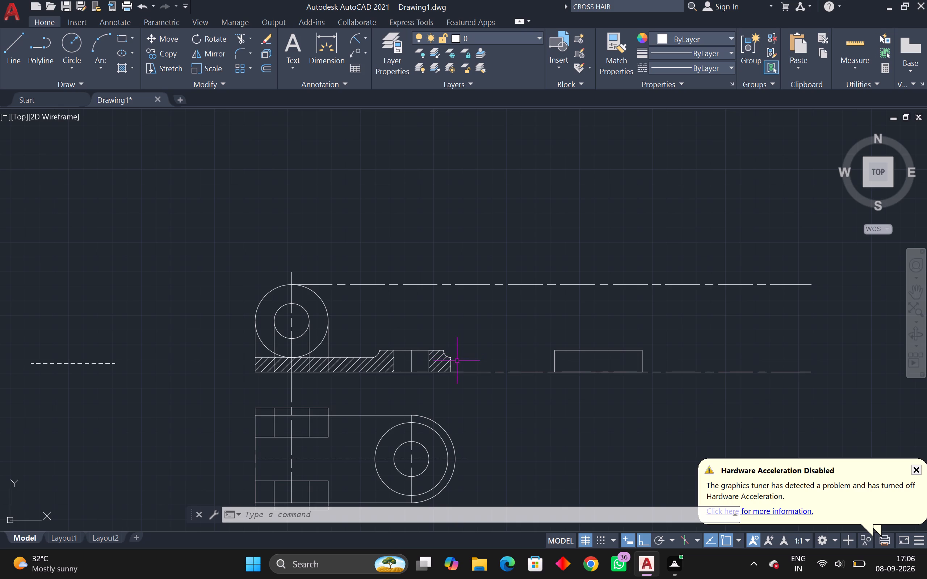
{"action": "left_click", "coordinate": [710, 75]}
{"action": "left_click", "coordinate": [711, 68]}
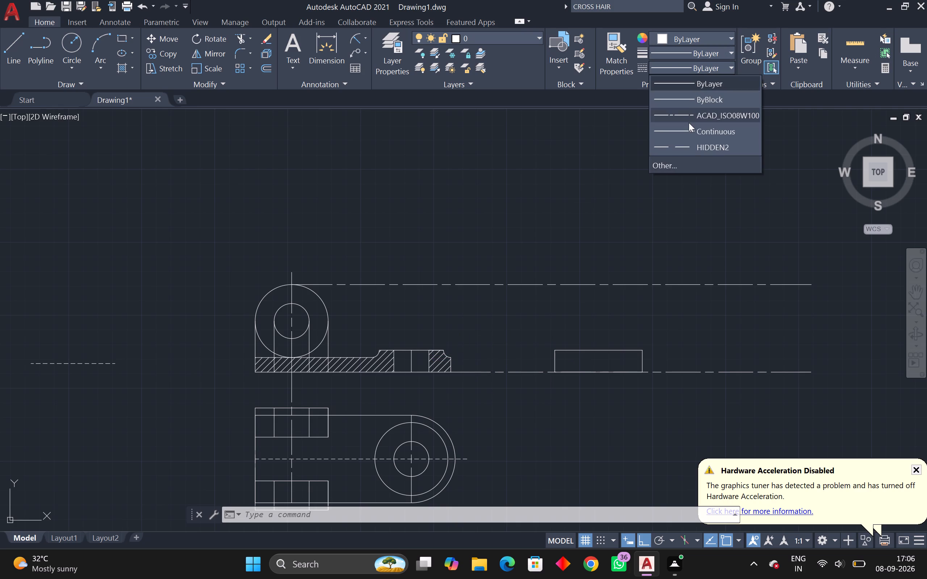
{"action": "left_click", "coordinate": [691, 145]}
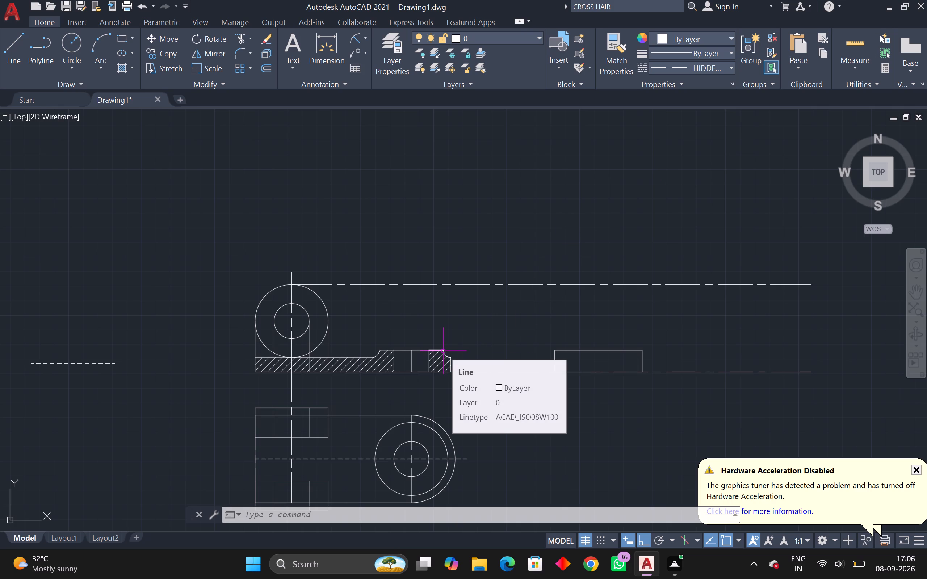
{"action": "type", "text": "L"}
{"action": "key", "text": "space"}
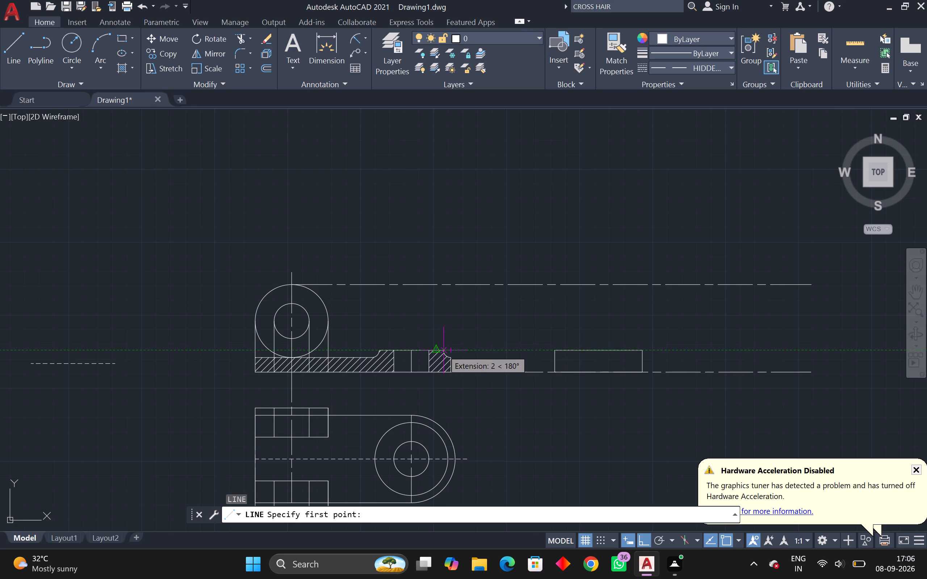
{"action": "left_click", "coordinate": [444, 350]}
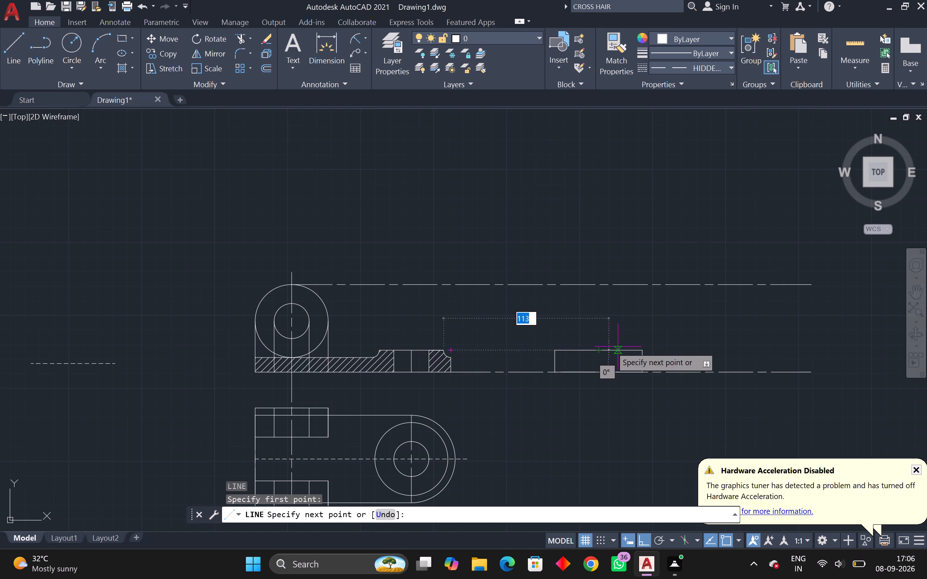
{"action": "left_click", "coordinate": [686, 345]}
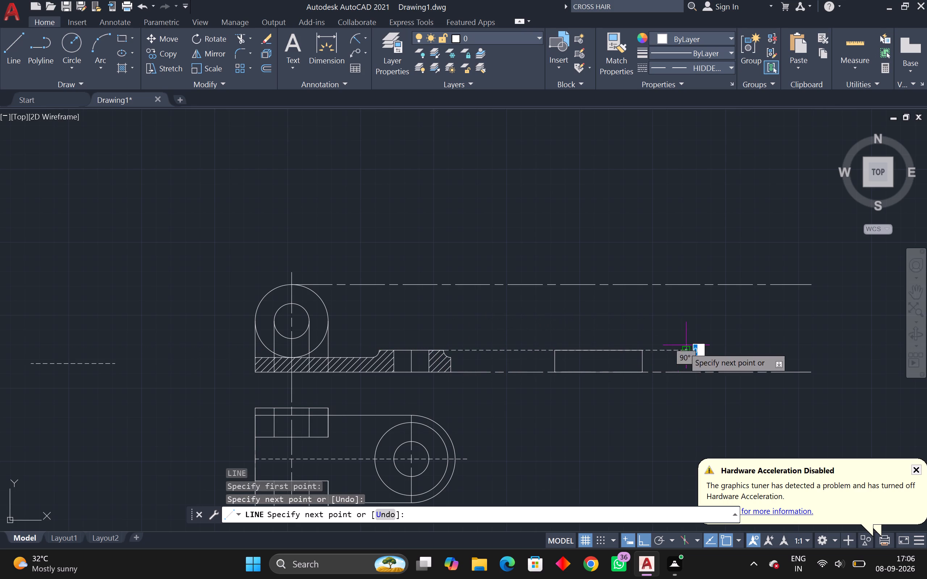
{"action": "key", "text": "space"}
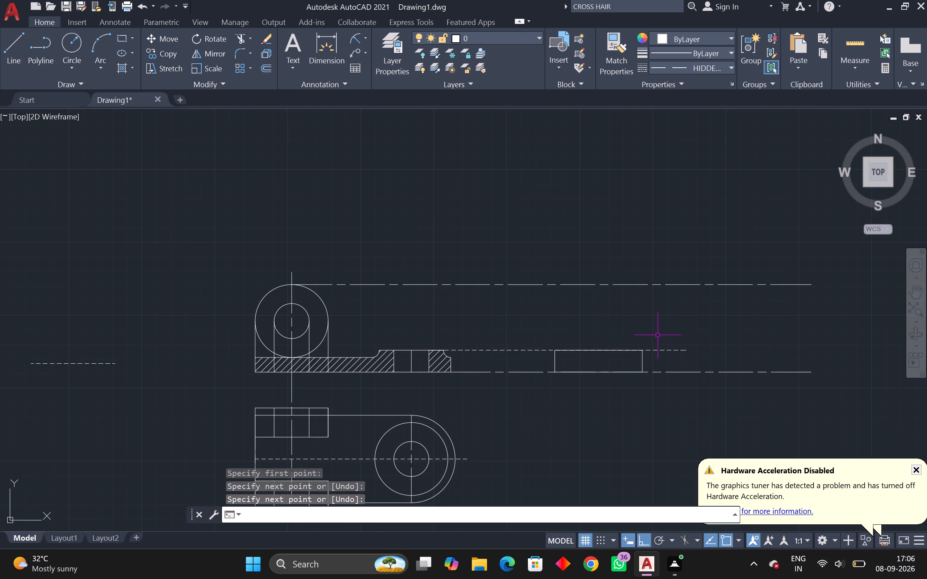
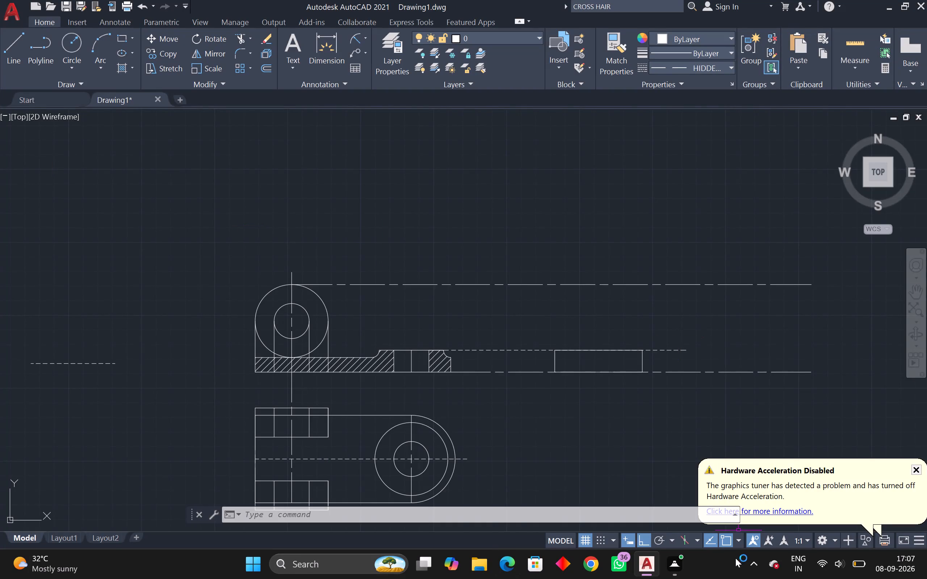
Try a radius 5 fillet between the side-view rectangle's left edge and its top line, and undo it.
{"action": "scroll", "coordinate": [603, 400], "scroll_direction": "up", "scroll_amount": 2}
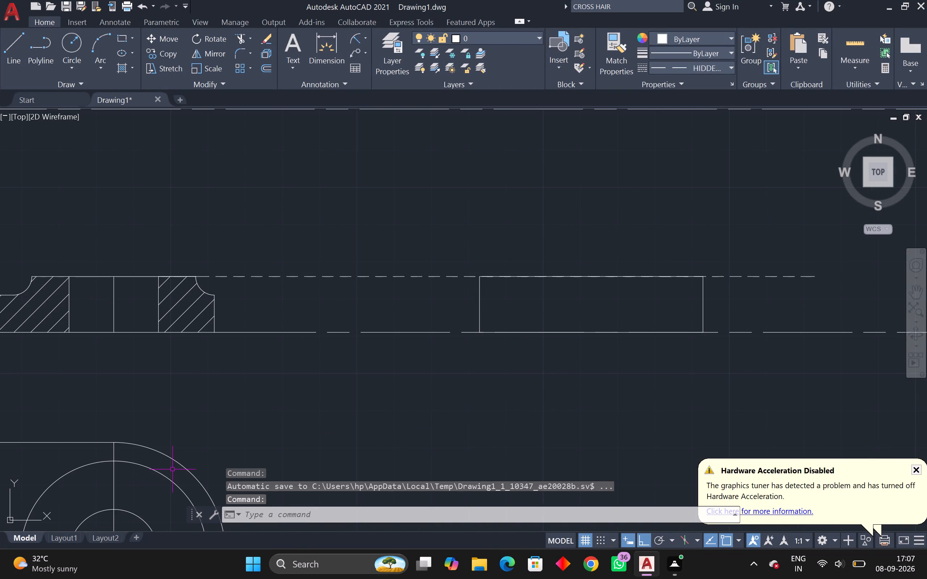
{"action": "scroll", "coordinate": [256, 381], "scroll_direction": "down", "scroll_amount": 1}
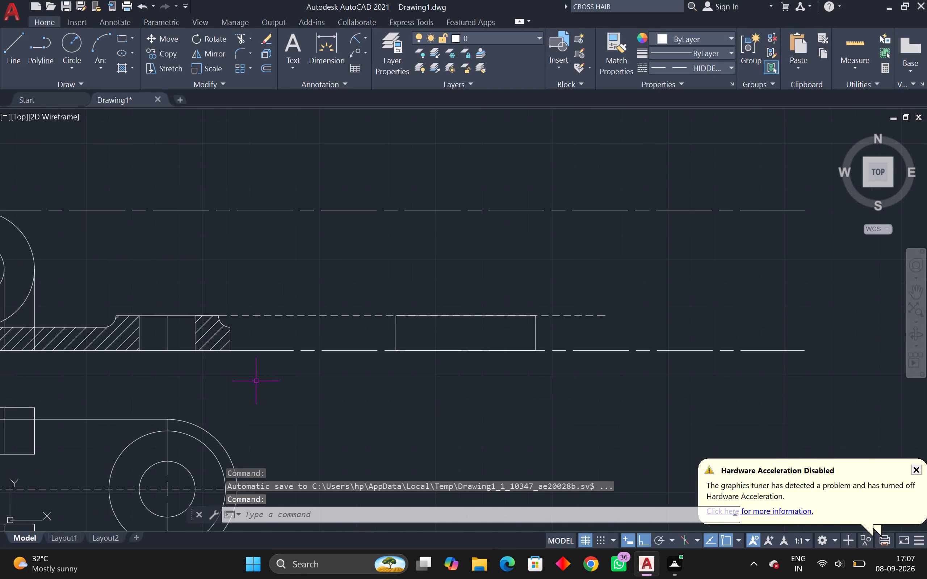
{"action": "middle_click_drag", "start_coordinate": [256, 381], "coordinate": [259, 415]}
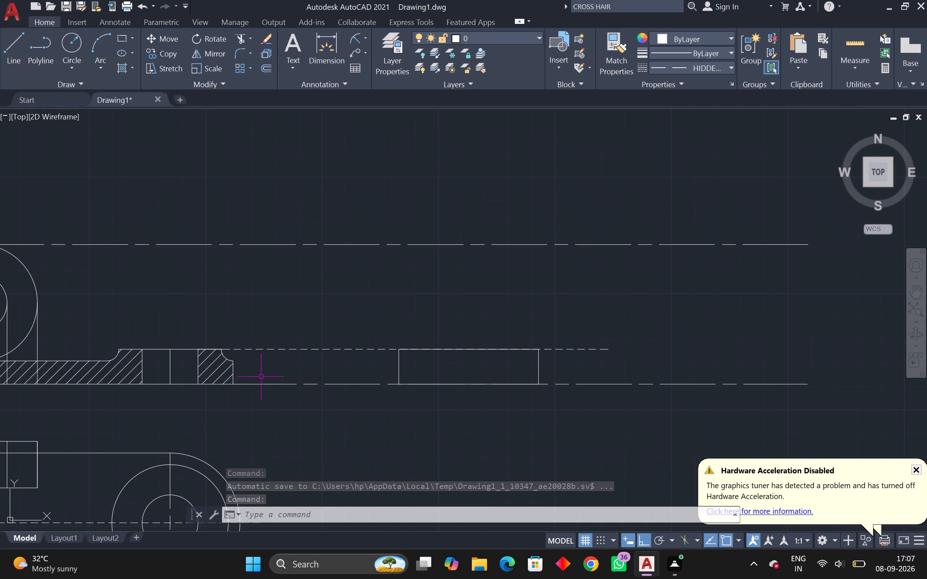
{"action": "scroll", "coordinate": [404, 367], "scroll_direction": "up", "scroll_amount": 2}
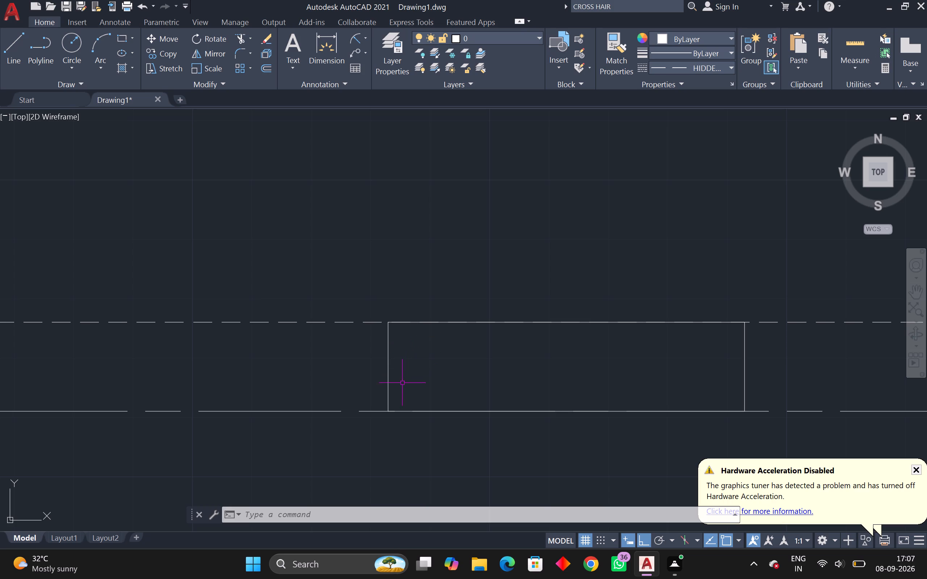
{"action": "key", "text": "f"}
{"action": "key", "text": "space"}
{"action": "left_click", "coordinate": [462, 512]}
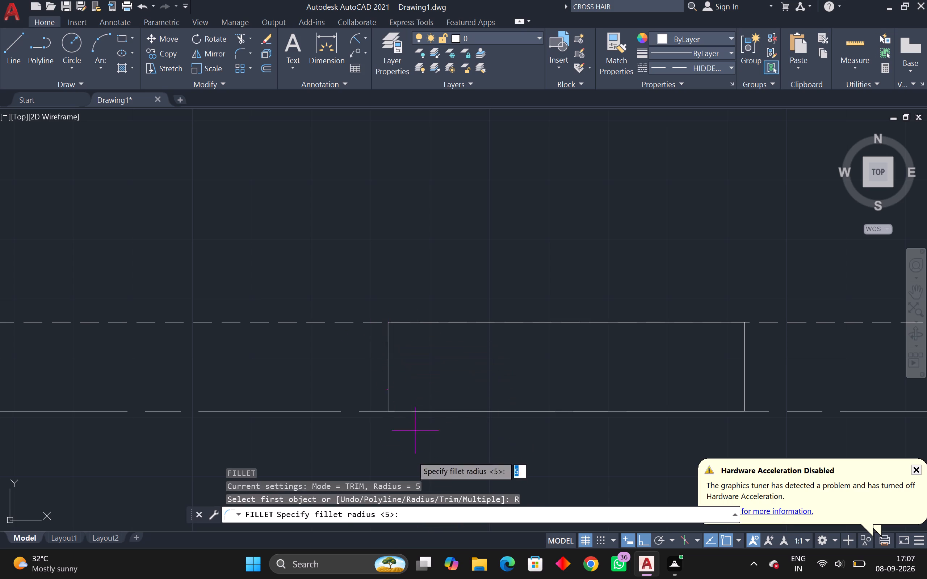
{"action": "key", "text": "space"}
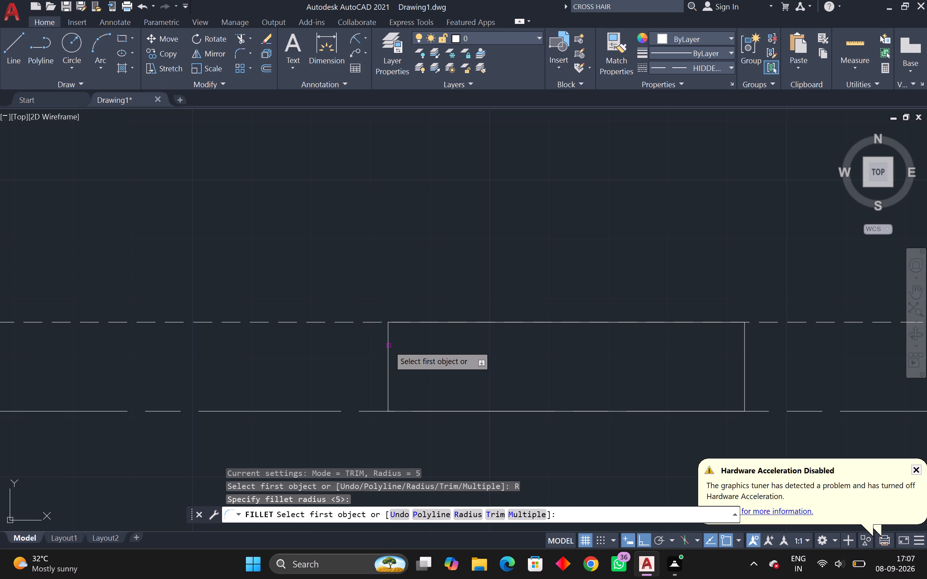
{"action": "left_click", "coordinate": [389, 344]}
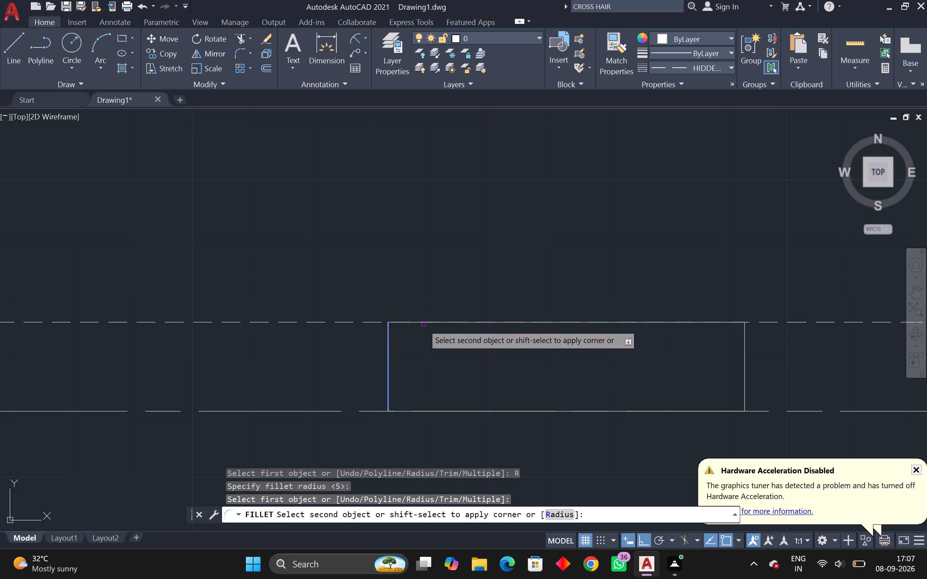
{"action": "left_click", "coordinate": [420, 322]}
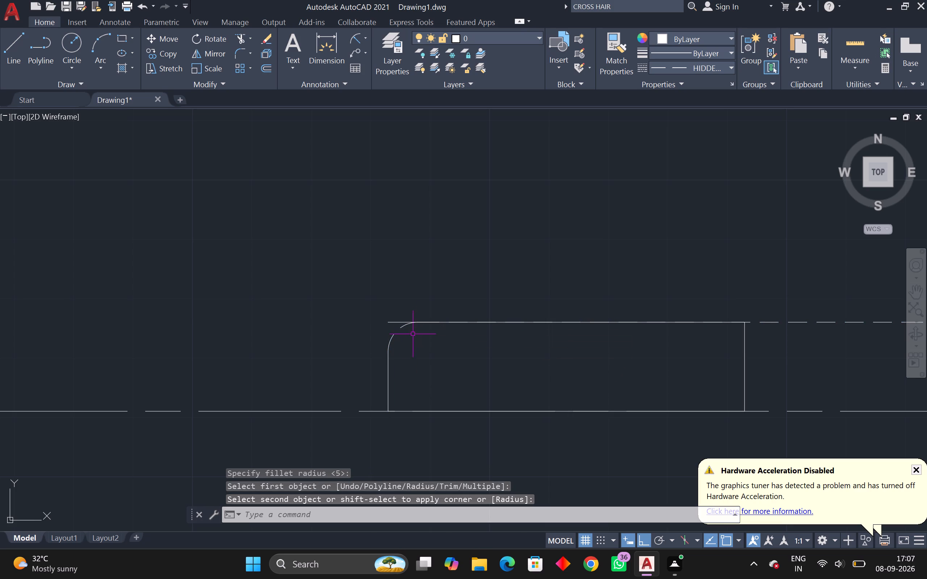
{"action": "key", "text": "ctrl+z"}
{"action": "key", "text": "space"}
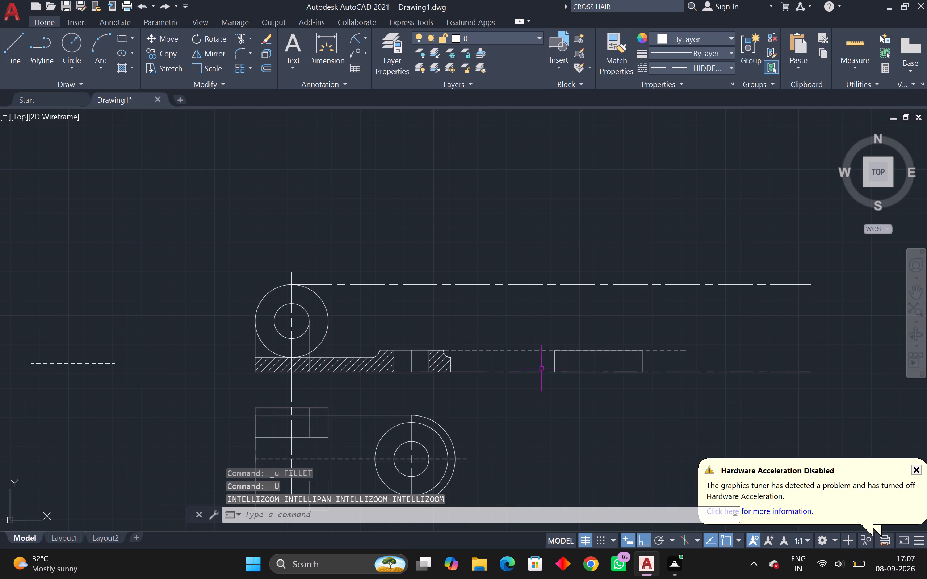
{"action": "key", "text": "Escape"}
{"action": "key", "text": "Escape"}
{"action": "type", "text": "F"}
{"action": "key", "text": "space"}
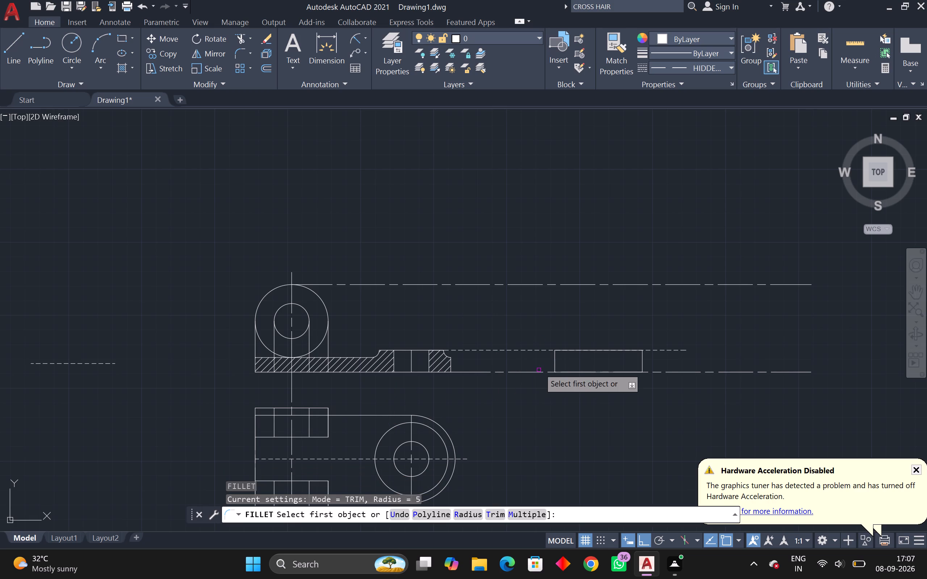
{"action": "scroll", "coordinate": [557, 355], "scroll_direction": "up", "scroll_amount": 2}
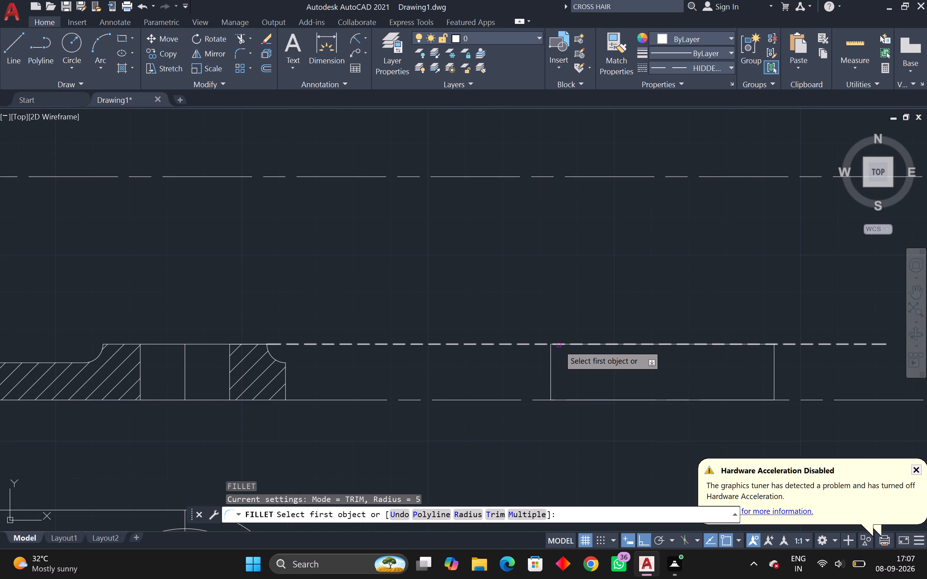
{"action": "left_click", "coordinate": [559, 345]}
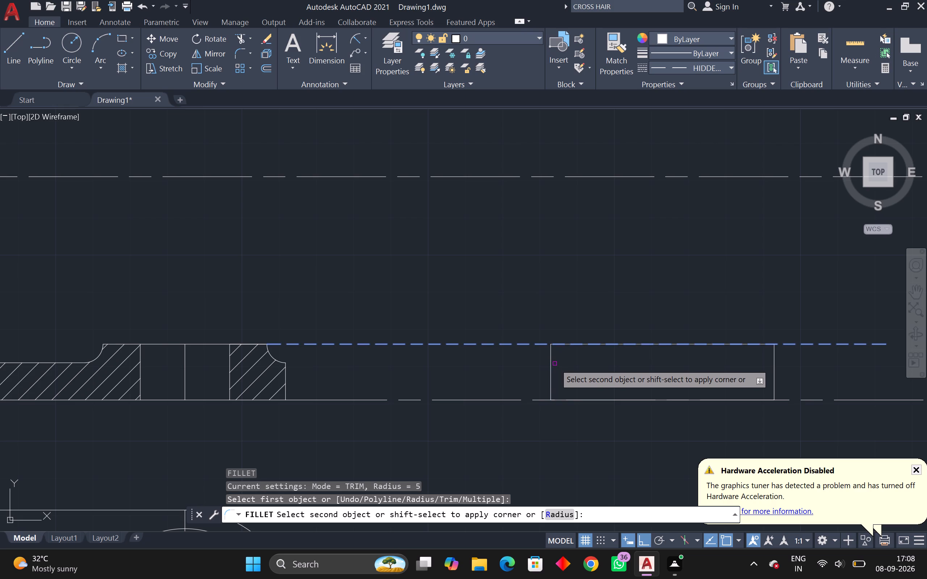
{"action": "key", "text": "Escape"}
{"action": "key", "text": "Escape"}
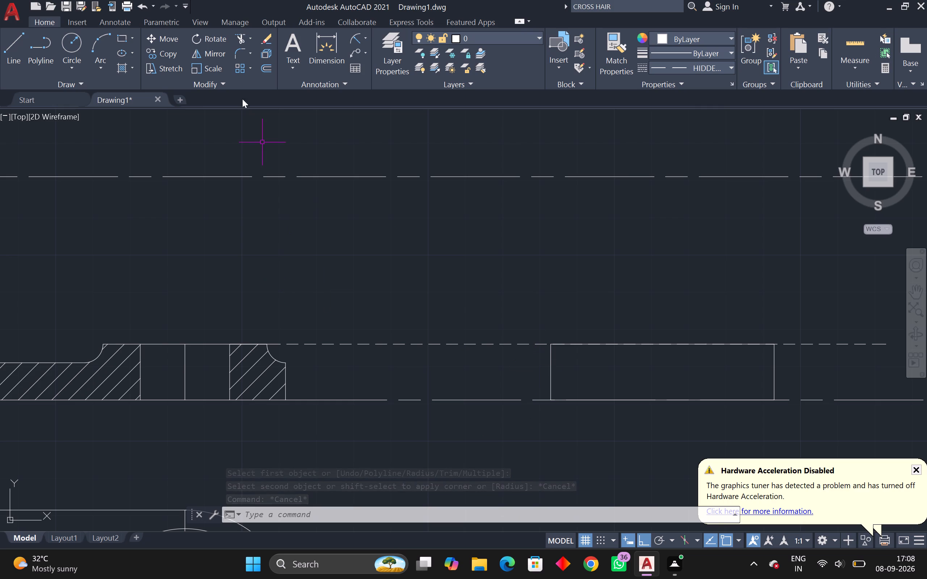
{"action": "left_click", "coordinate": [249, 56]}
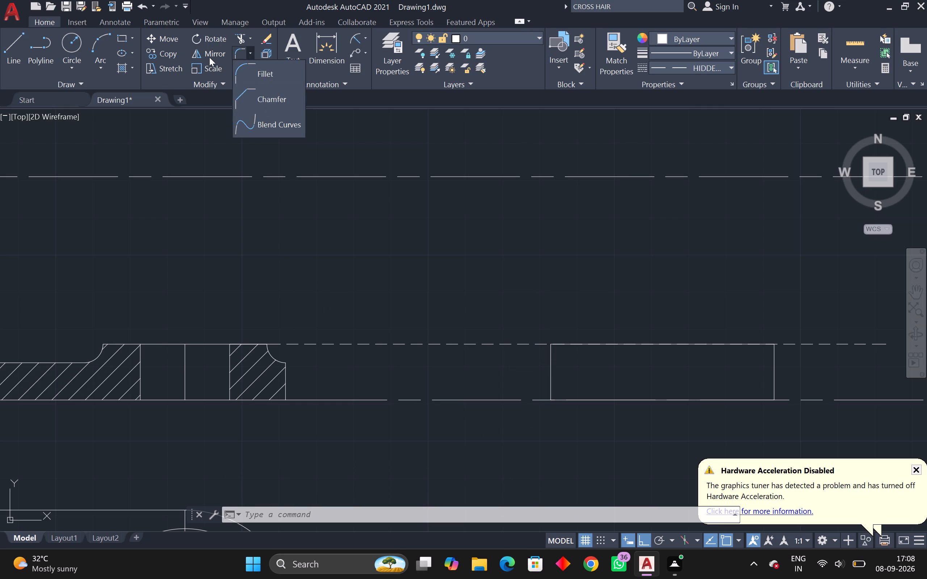
Draw a Start, End, Direction arc across the side-view rectangle's upper-left corner, curving into the rectangle, with the linetype reset to ByLayer.
{"action": "left_click", "coordinate": [100, 43]}
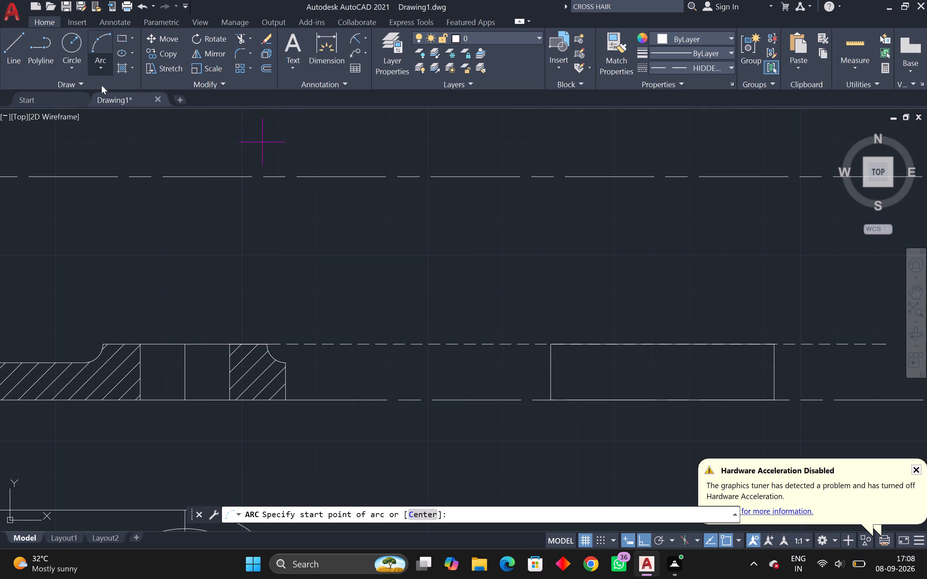
{"action": "left_click", "coordinate": [108, 68]}
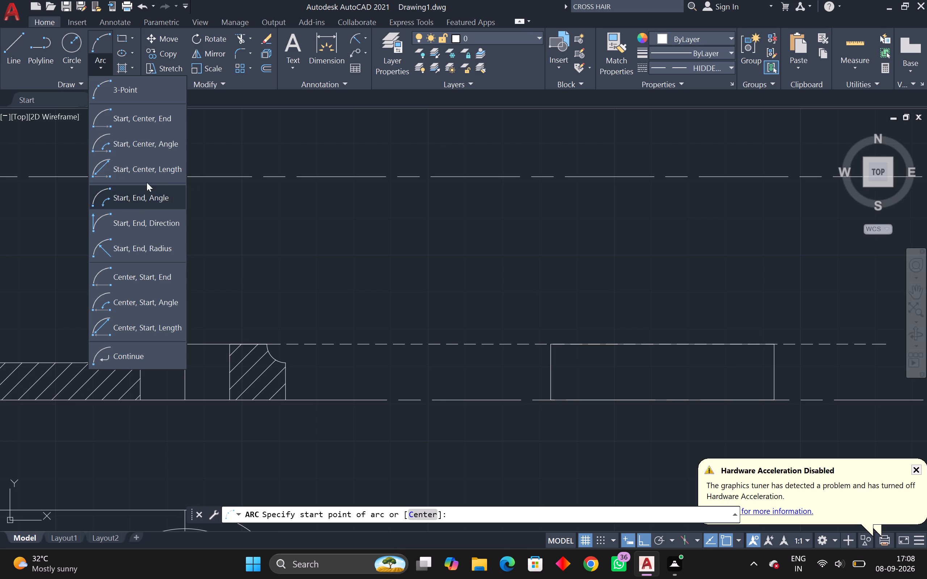
{"action": "left_click", "coordinate": [167, 232]}
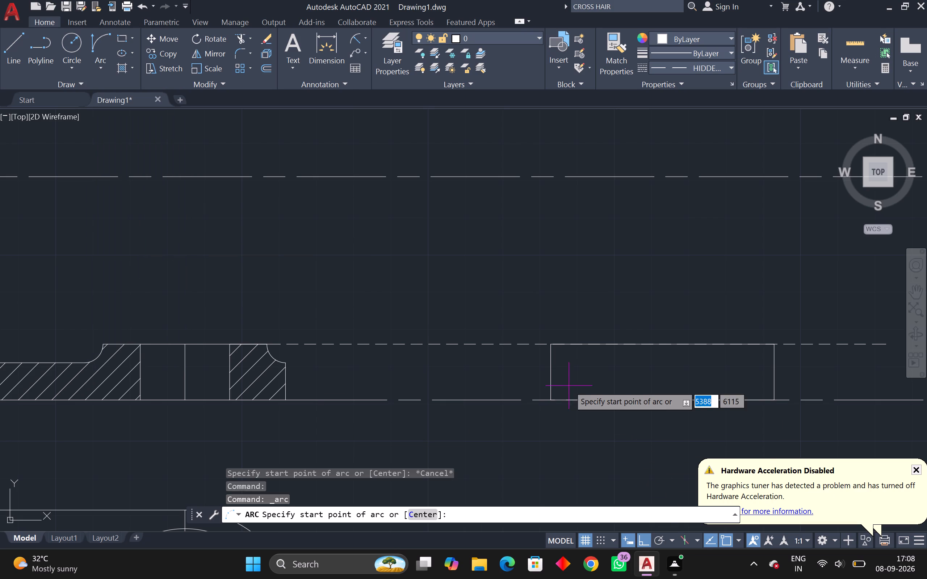
{"action": "left_click", "coordinate": [550, 362]}
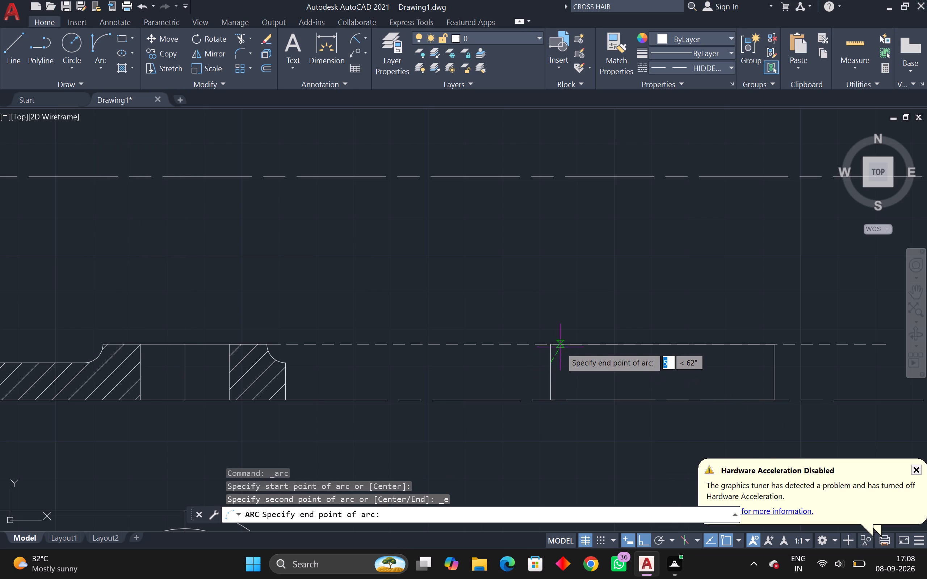
{"action": "left_click", "coordinate": [562, 345]}
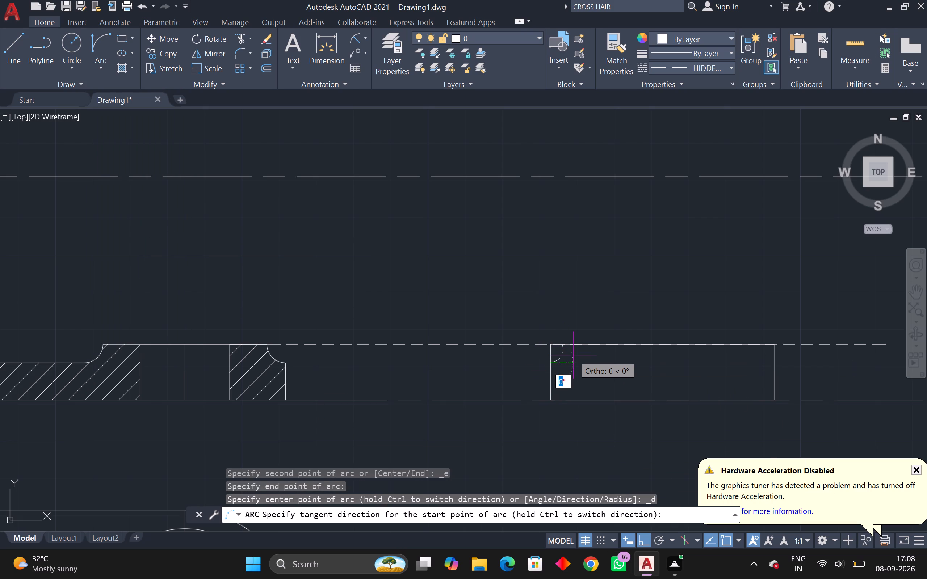
{"action": "left_click", "coordinate": [678, 63]}
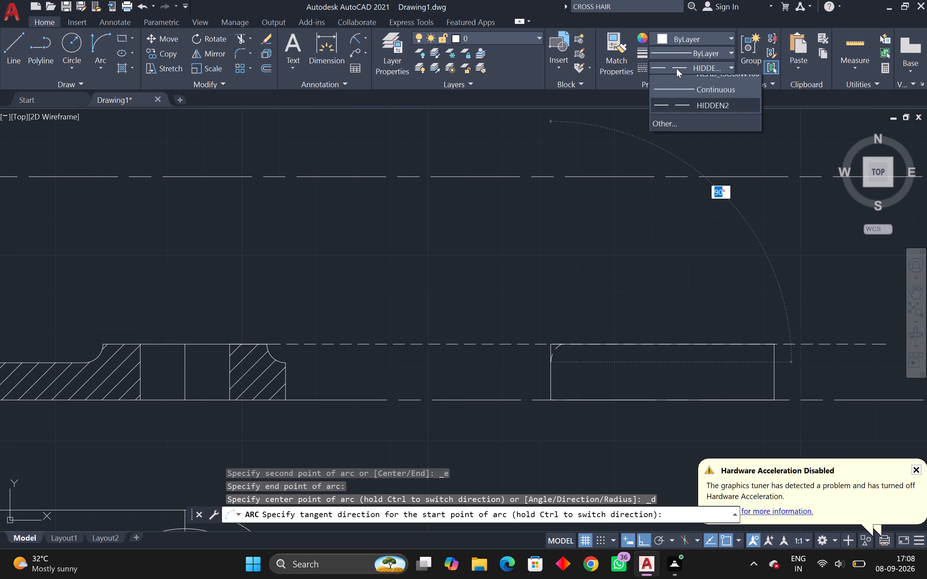
{"action": "left_click", "coordinate": [683, 85]}
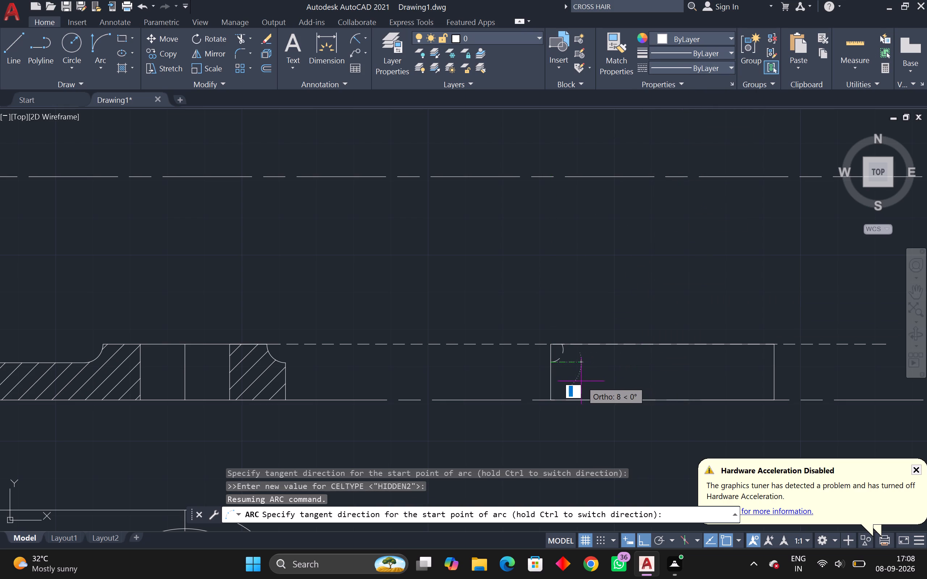
{"action": "left_click", "coordinate": [573, 373]}
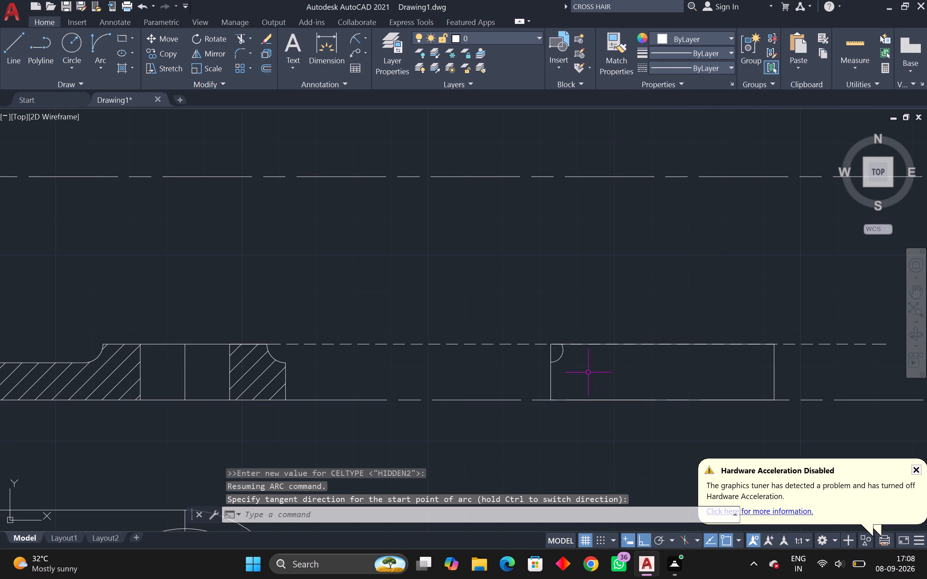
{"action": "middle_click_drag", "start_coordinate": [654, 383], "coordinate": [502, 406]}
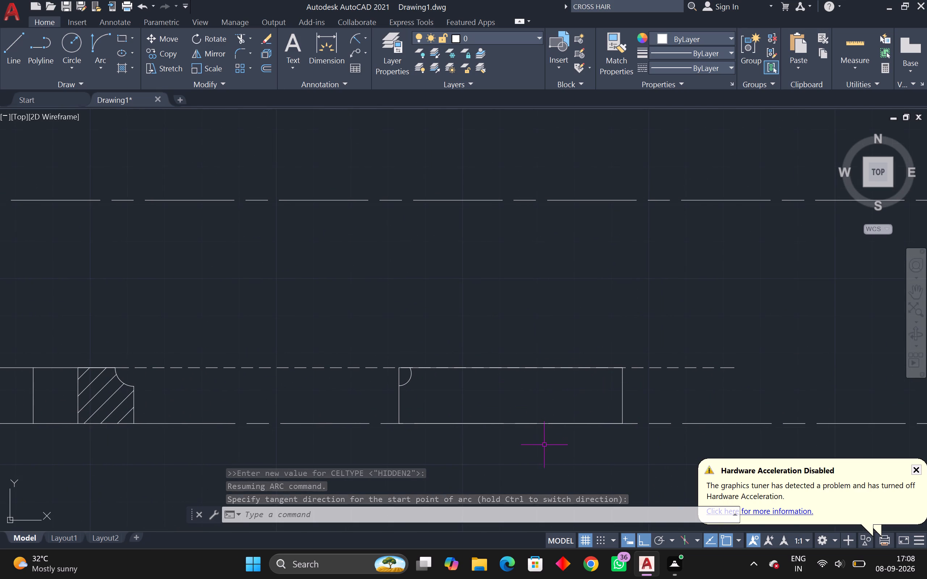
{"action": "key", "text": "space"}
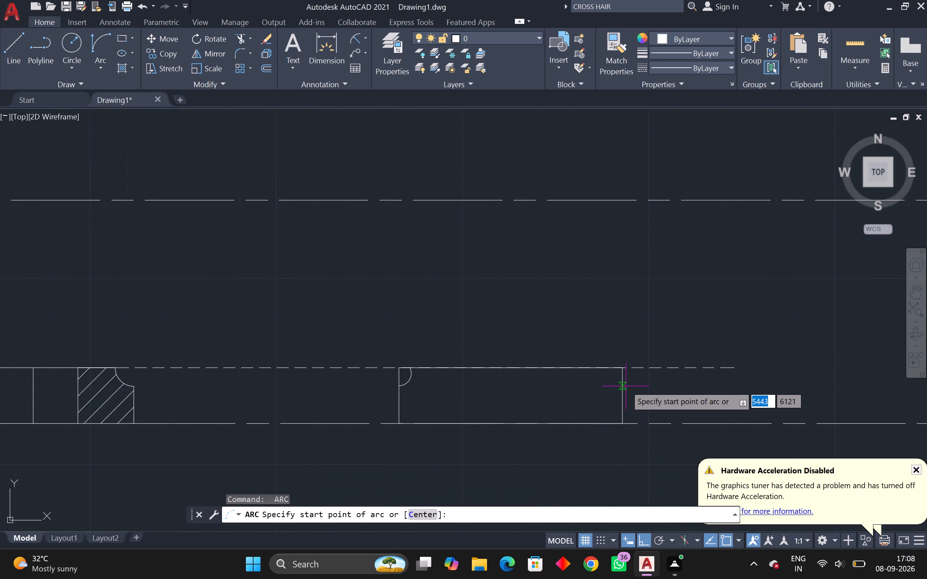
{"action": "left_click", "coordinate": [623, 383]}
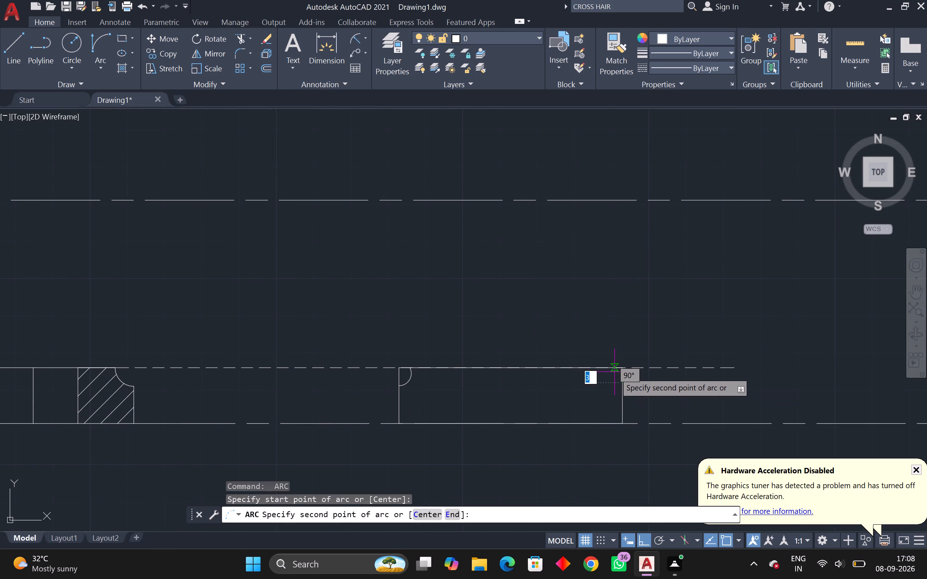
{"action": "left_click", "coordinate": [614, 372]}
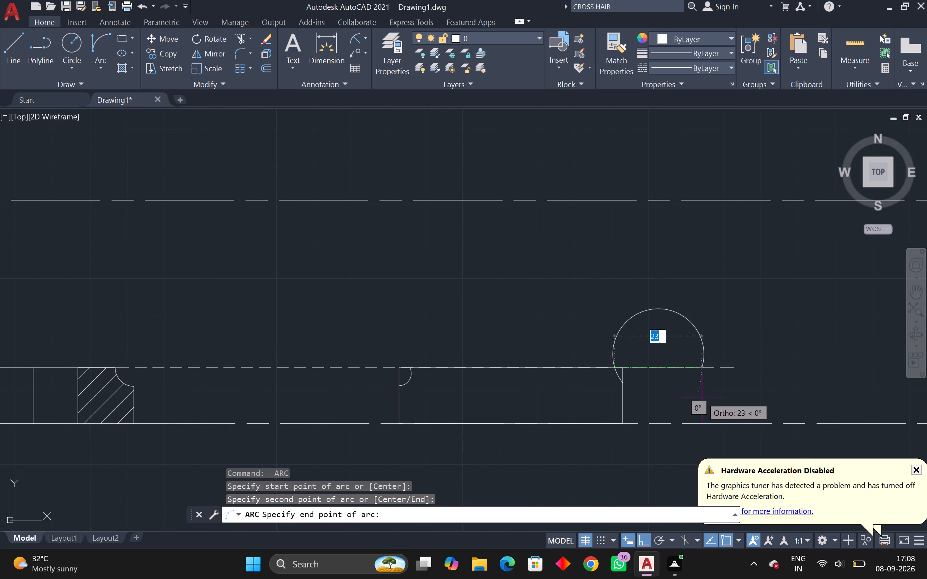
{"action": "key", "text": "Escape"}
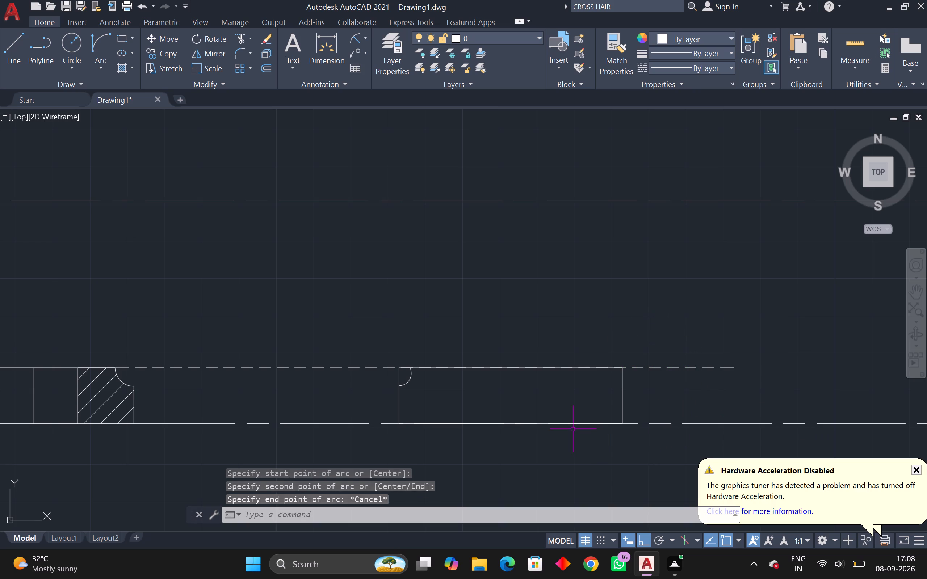
Draw a three-point arc from the side-view rectangle's top edge near its upper-right corner through the right edge, ending about 9 units beyond it.
{"action": "key", "text": "space"}
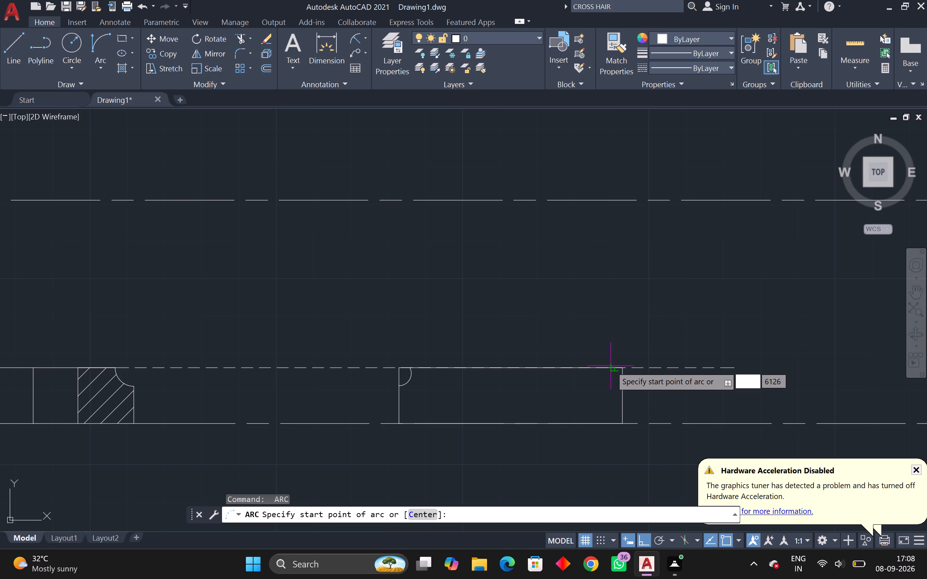
{"action": "left_click", "coordinate": [611, 366]}
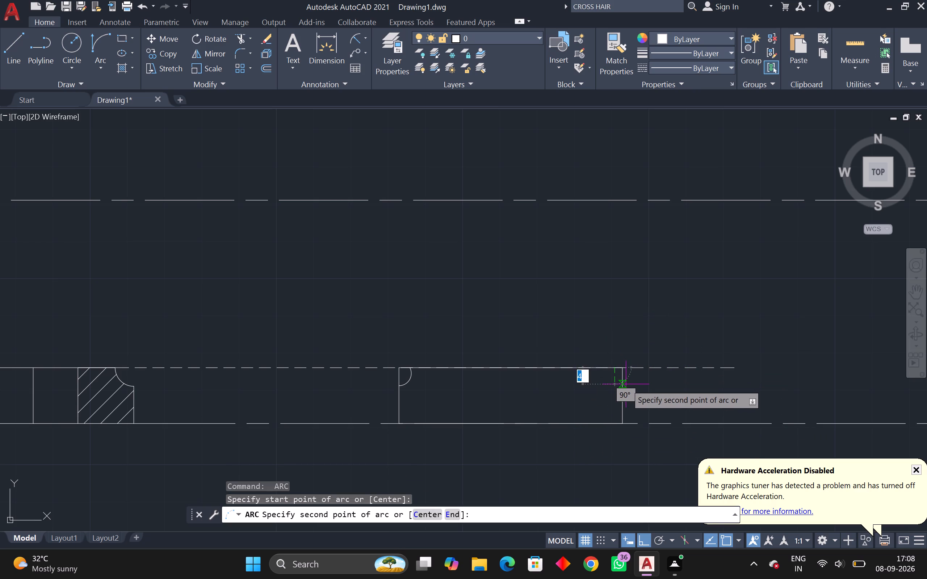
{"action": "left_click", "coordinate": [626, 384]}
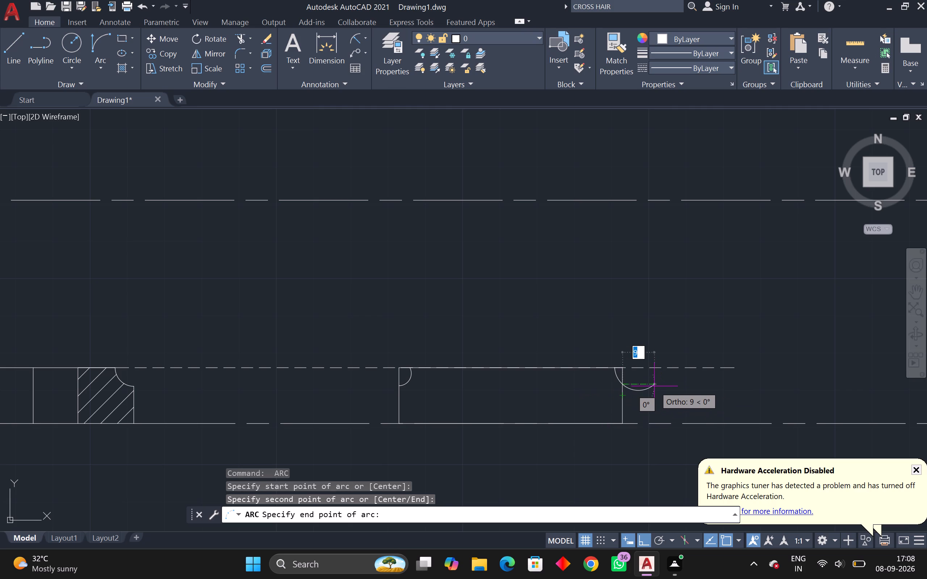
{"action": "left_click", "coordinate": [654, 386]}
{"action": "key", "text": "Escape"}
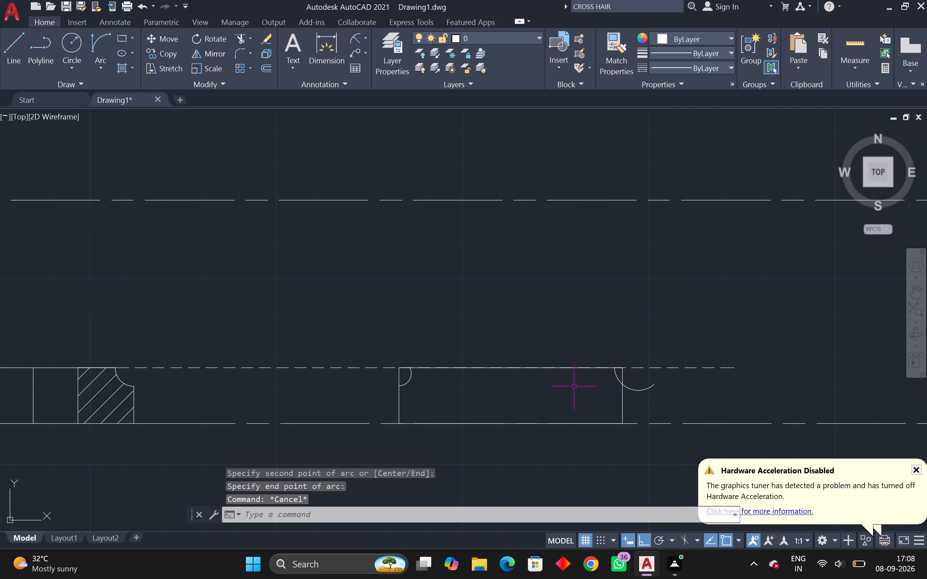
Delete the small arc at the side-view rectangle's upper-left corner.
{"action": "left_click", "coordinate": [411, 383]}
{"action": "left_click", "coordinate": [406, 380]}
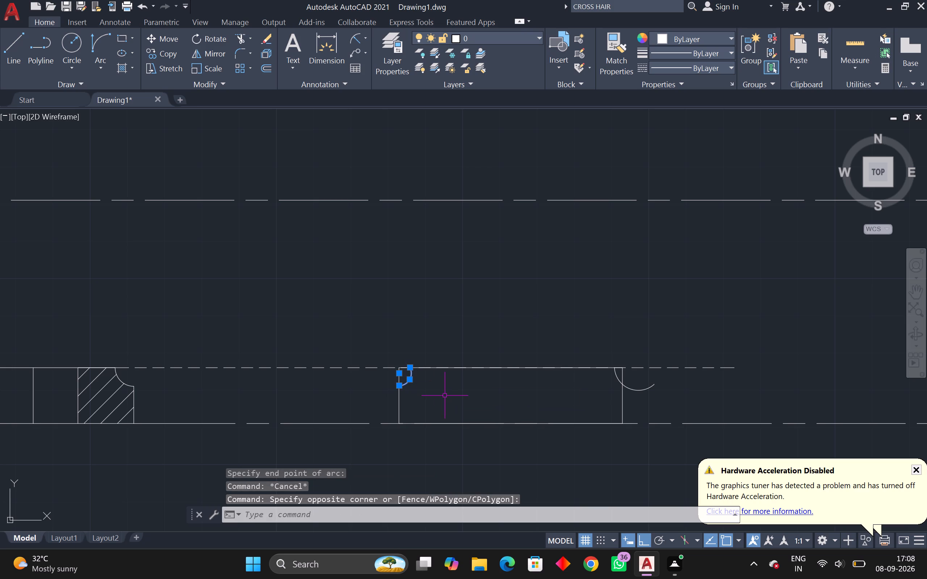
{"action": "key", "text": "Delete"}
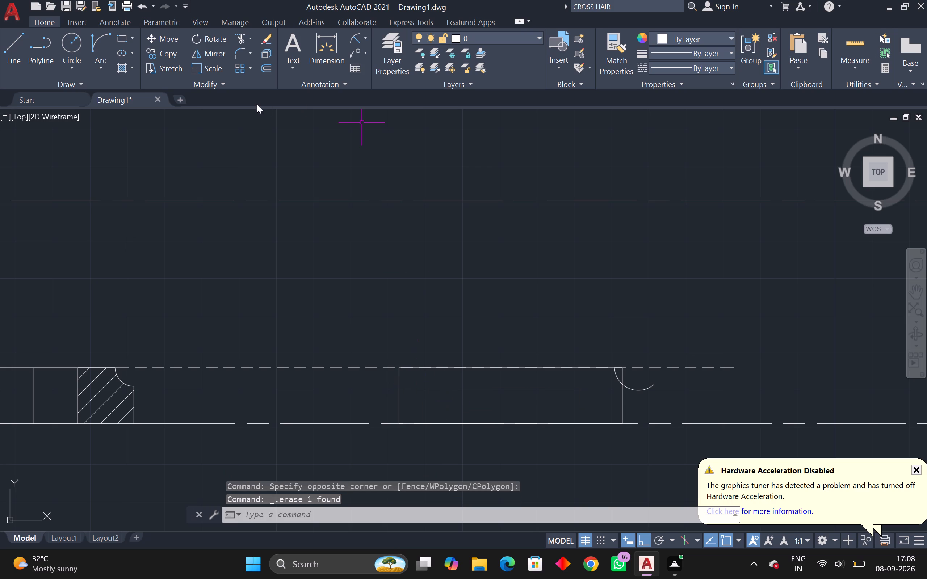
Draw a Start, End, Direction arc across the side-view rectangle's upper-left corner, from the top edge to the left edge, curving into the rectangle.
{"action": "left_click", "coordinate": [106, 47]}
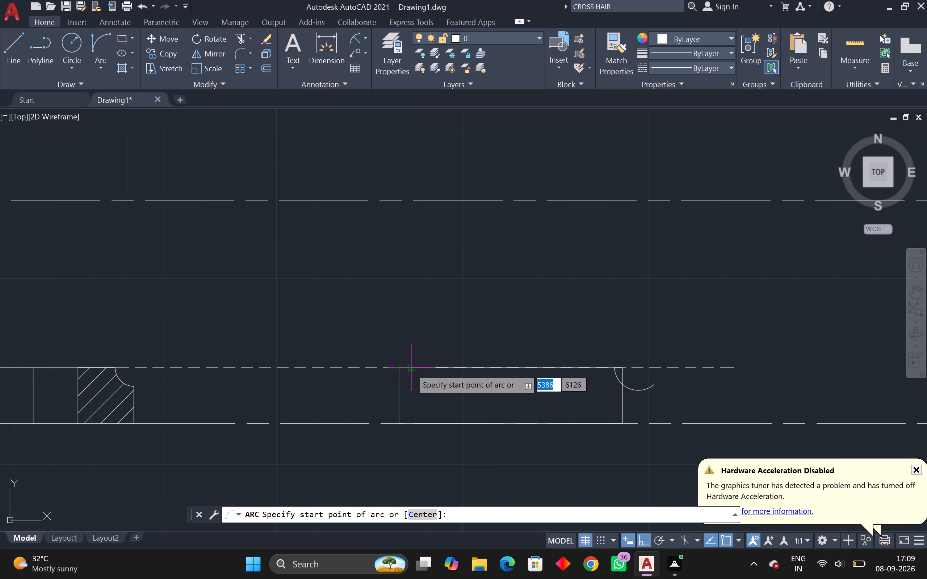
{"action": "left_click", "coordinate": [411, 369]}
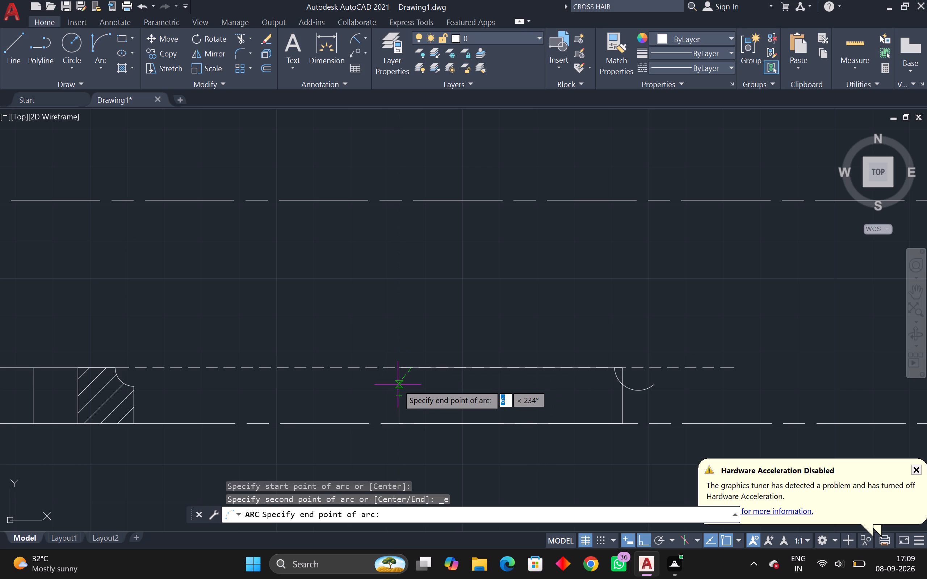
{"action": "left_click", "coordinate": [398, 385]}
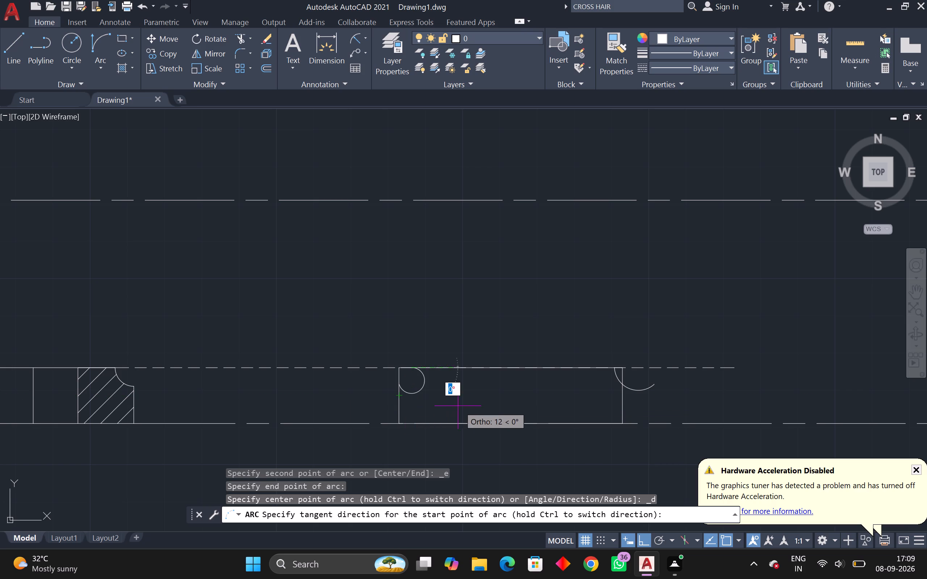
{"action": "left_click", "coordinate": [423, 416]}
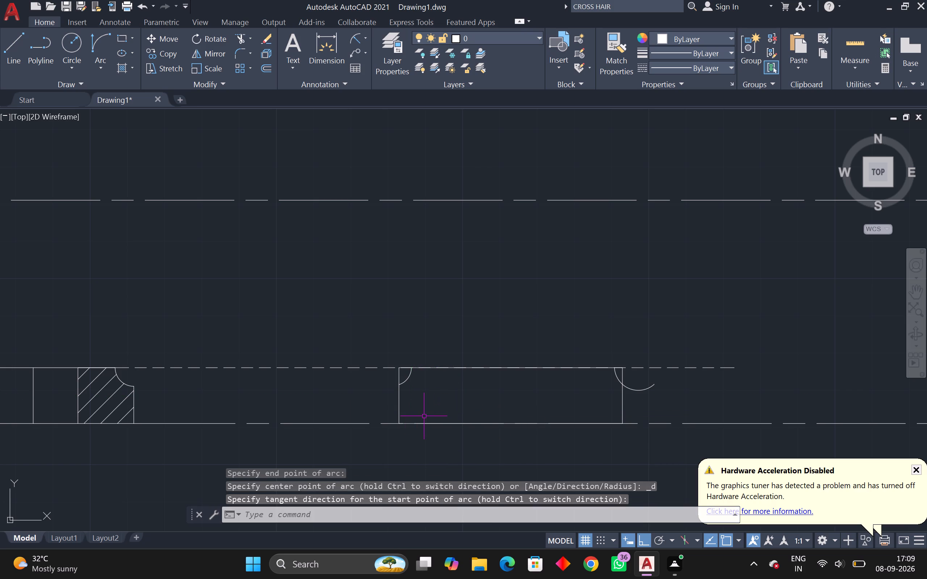
{"action": "key", "text": "Escape"}
{"action": "key", "text": "Escape"}
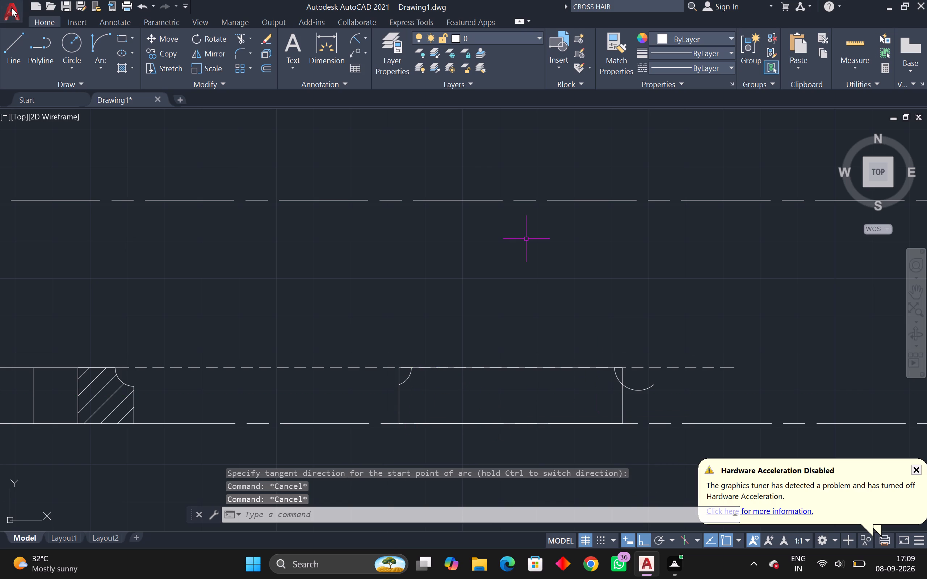
Trim the right arc outside the side-view rectangle, both side edges above their corner arcs, and the dashed projection line beyond the right arc.
{"action": "left_click", "coordinate": [236, 38]}
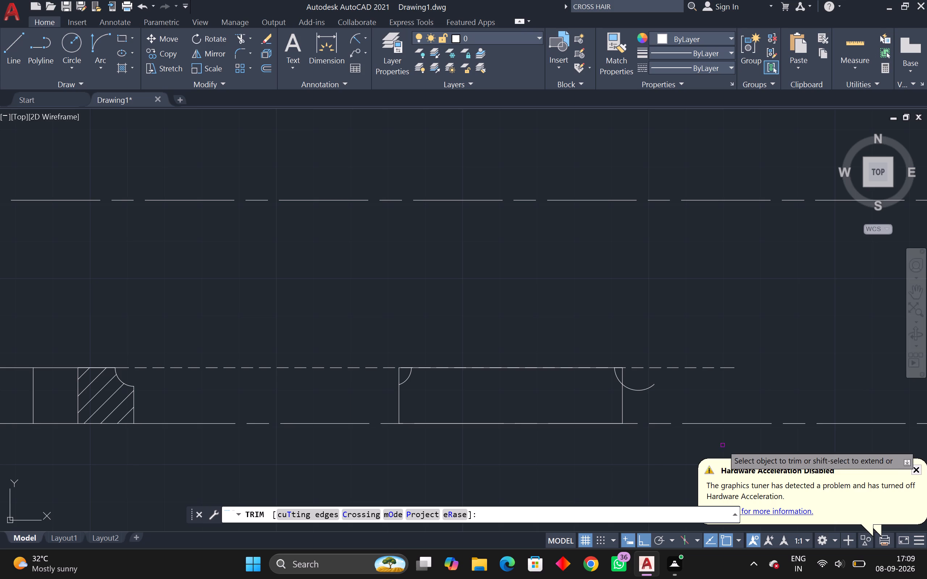
{"action": "left_click", "coordinate": [643, 386]}
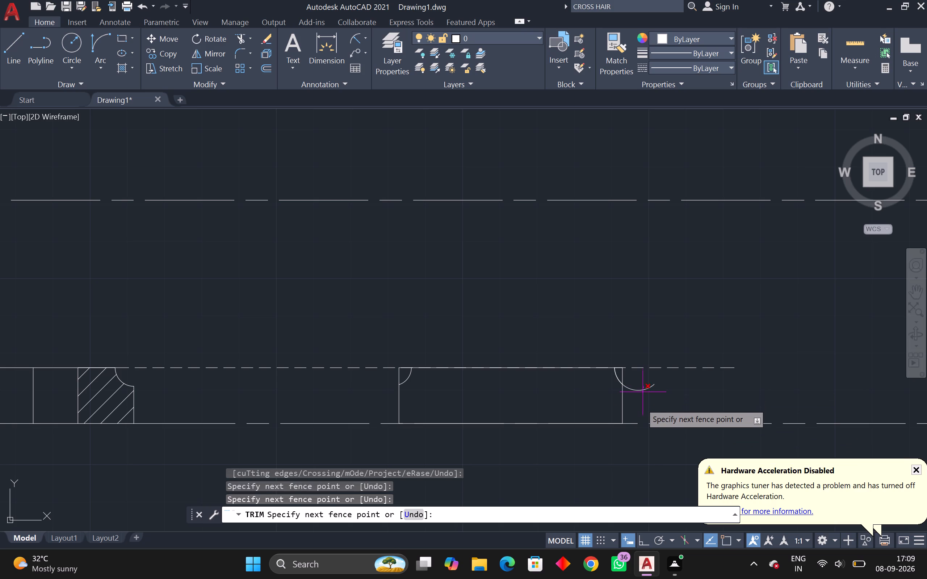
{"action": "left_click", "coordinate": [641, 403]}
{"action": "scroll", "coordinate": [626, 392], "scroll_direction": "up", "scroll_amount": 2}
{"action": "left_click", "coordinate": [616, 356]}
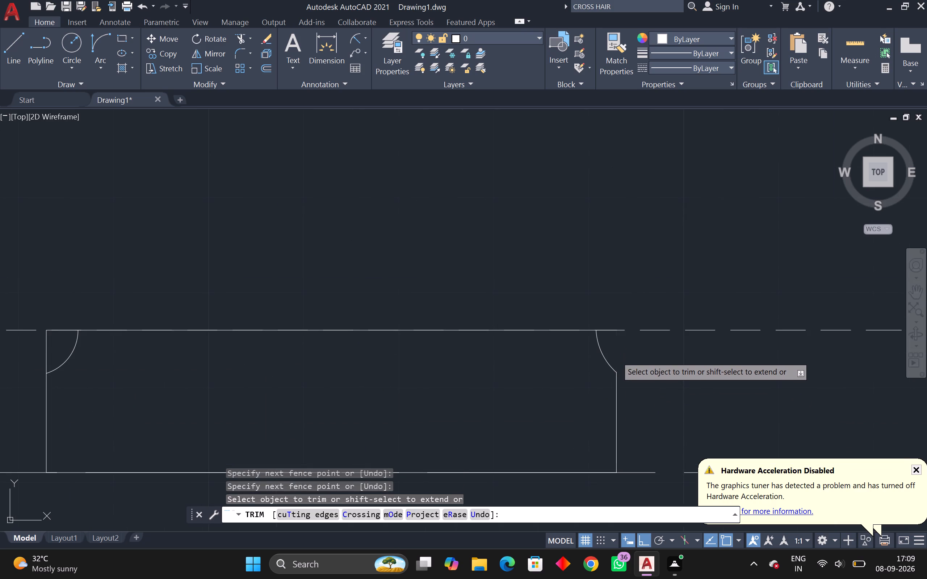
{"action": "left_click", "coordinate": [613, 331]}
{"action": "scroll", "coordinate": [653, 380], "scroll_direction": "down", "scroll_amount": 2}
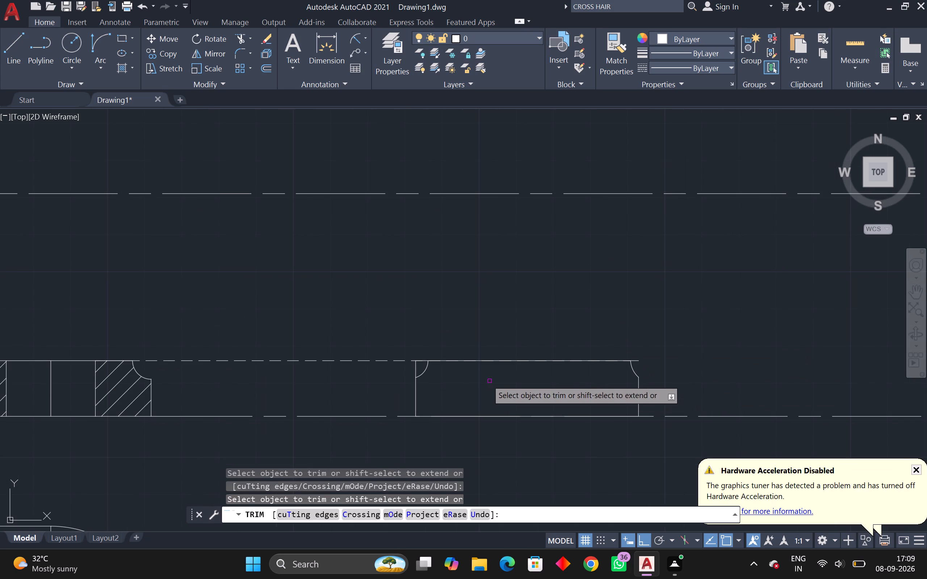
{"action": "scroll", "coordinate": [434, 377], "scroll_direction": "up", "scroll_amount": 1}
{"action": "left_click", "coordinate": [402, 364]}
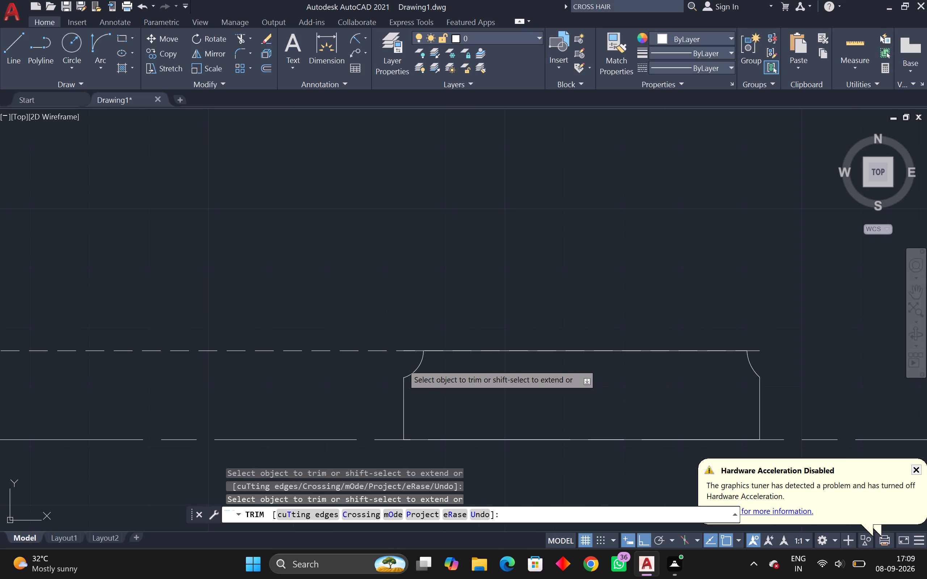
Draw a horizontal projection line from the centre of the front view's concentric circles to beyond the side view.
{"action": "scroll", "coordinate": [484, 430], "scroll_direction": "down", "scroll_amount": 1}
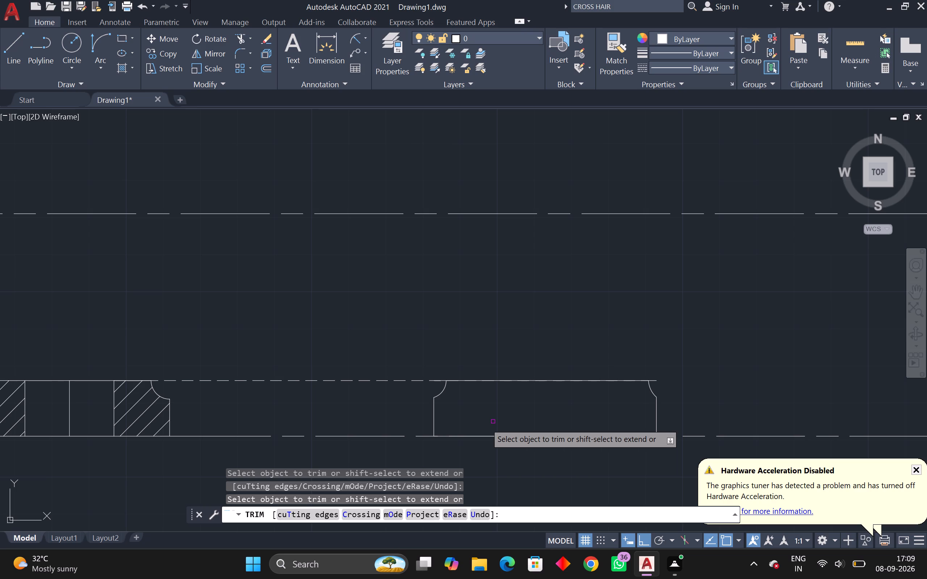
{"action": "scroll", "coordinate": [419, 407], "scroll_direction": "down", "scroll_amount": 2}
{"action": "middle_click_drag", "start_coordinate": [421, 407], "coordinate": [520, 406]}
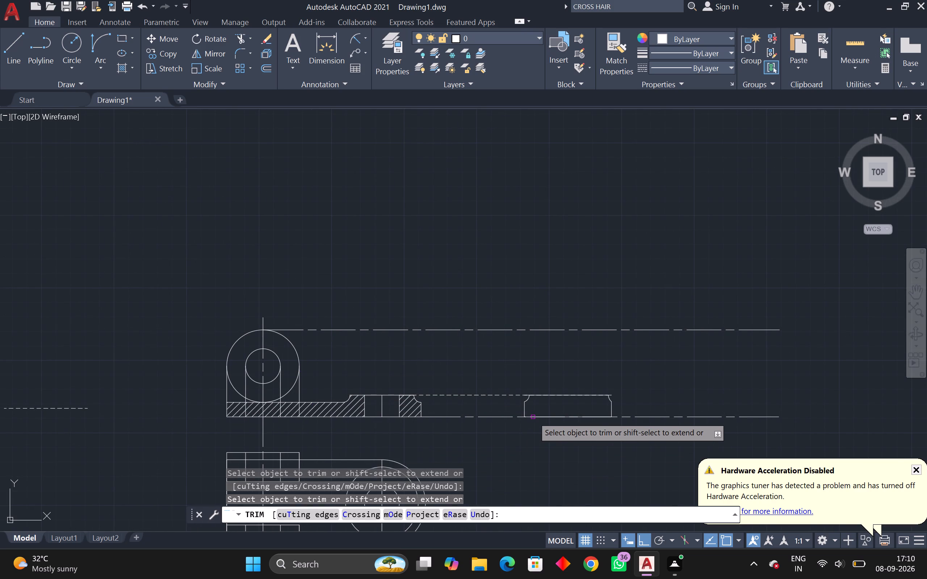
{"action": "key", "text": "l"}
{"action": "key", "text": "space"}
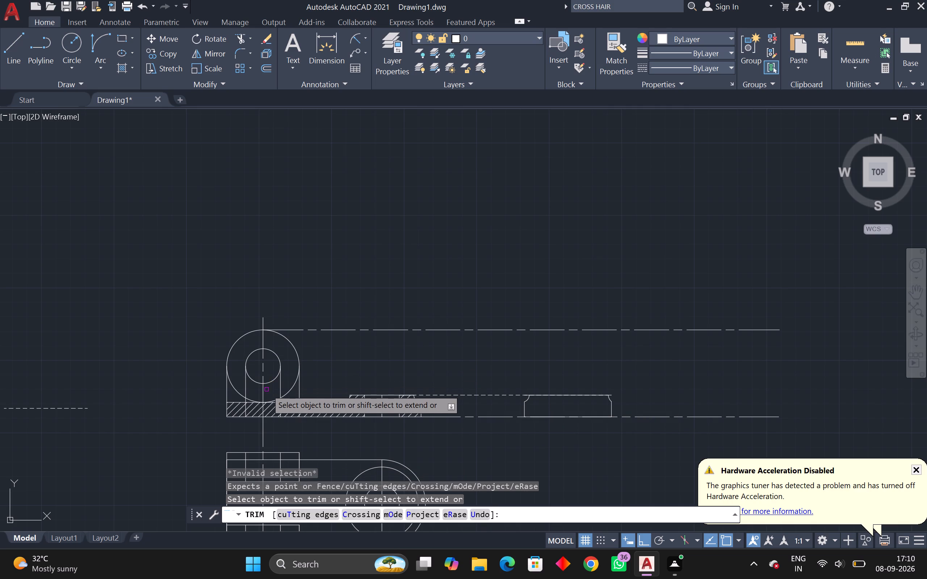
{"action": "key", "text": "Escape"}
{"action": "key", "text": "Escape"}
{"action": "key", "text": "Escape"}
{"action": "key", "text": "Escape"}
{"action": "type", "text": "L"}
{"action": "key", "text": "space"}
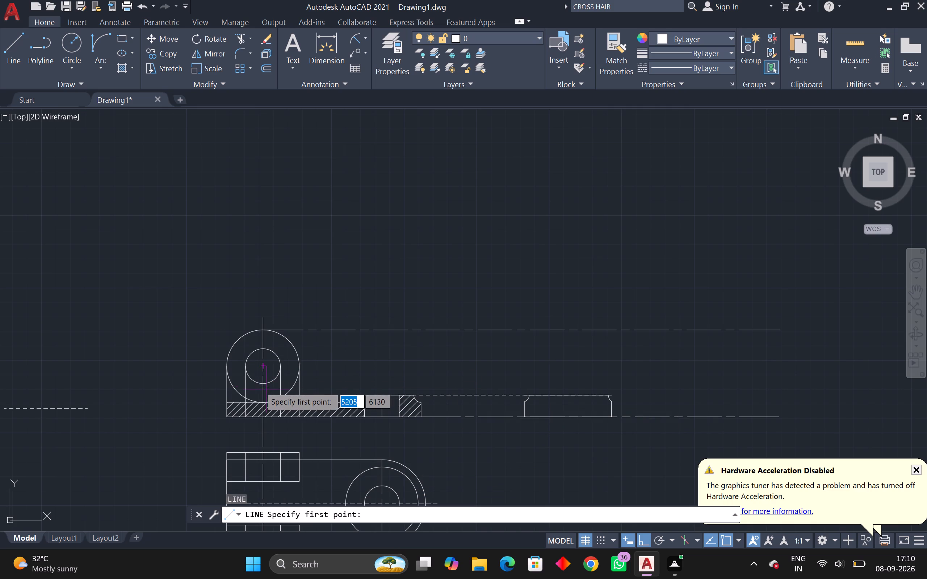
{"action": "left_click_drag", "start_coordinate": [260, 365], "coordinate": [263, 366]}
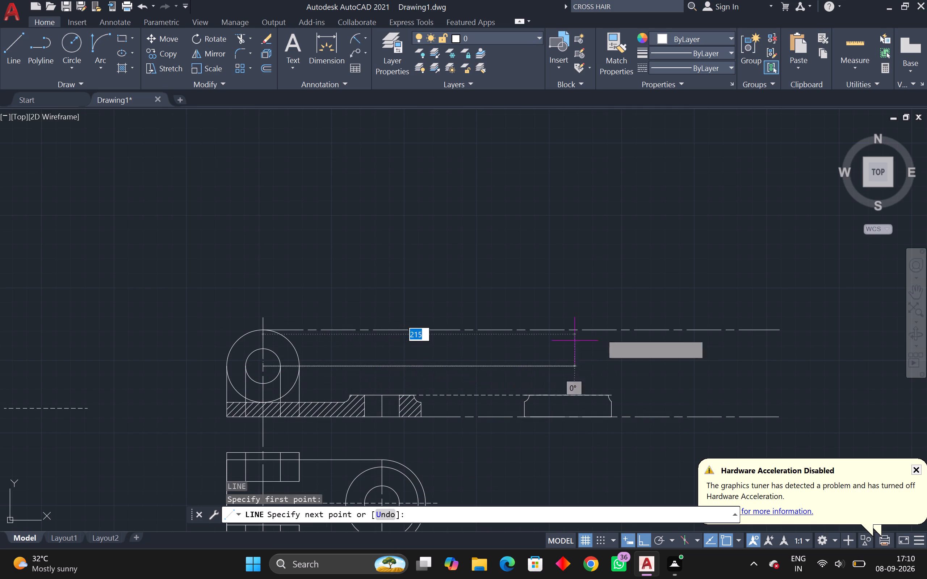
{"action": "left_click", "coordinate": [787, 343]}
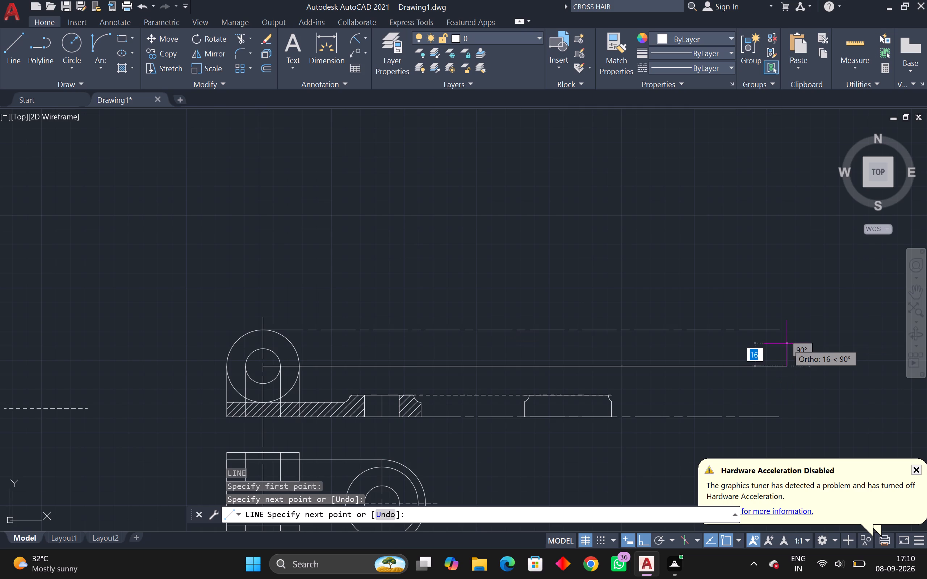
{"action": "key", "text": "Escape"}
{"action": "key", "text": "Escape"}
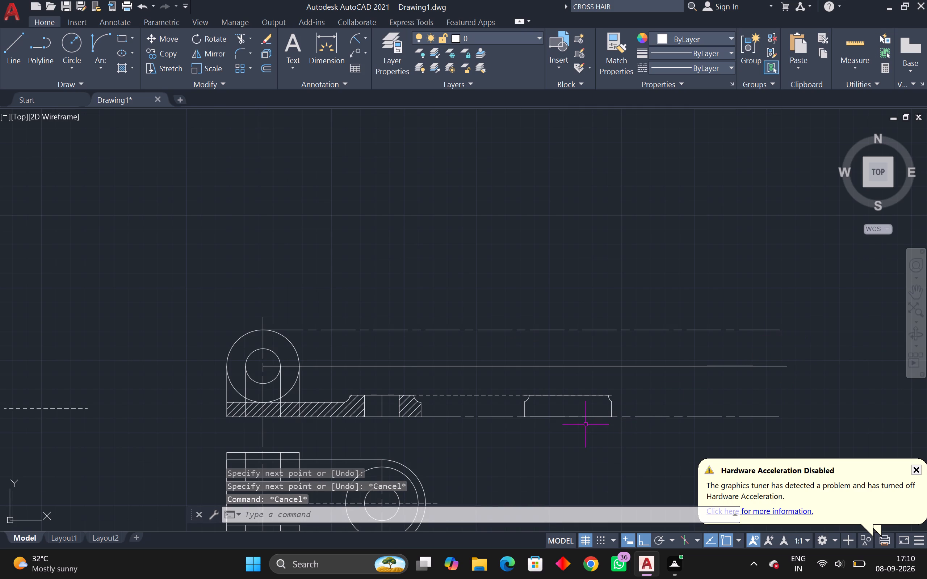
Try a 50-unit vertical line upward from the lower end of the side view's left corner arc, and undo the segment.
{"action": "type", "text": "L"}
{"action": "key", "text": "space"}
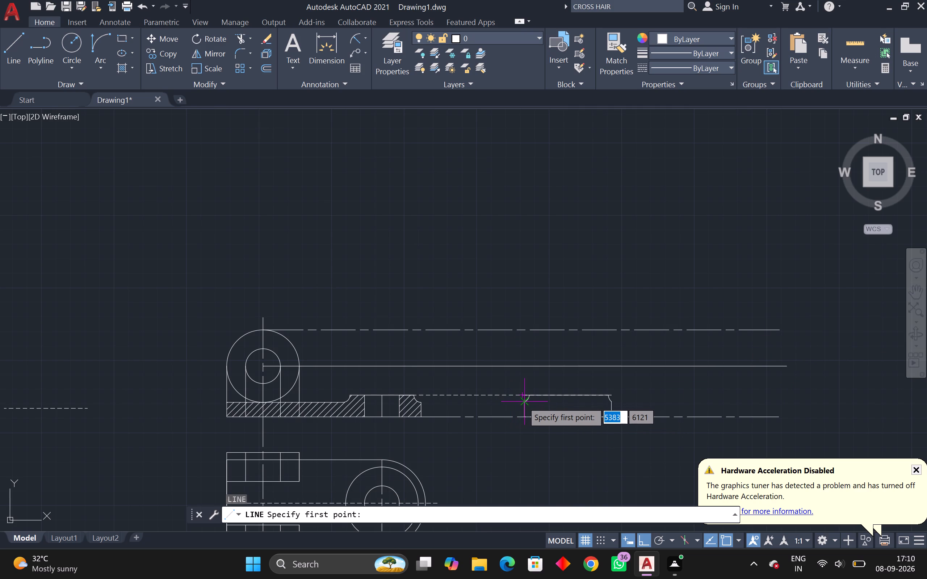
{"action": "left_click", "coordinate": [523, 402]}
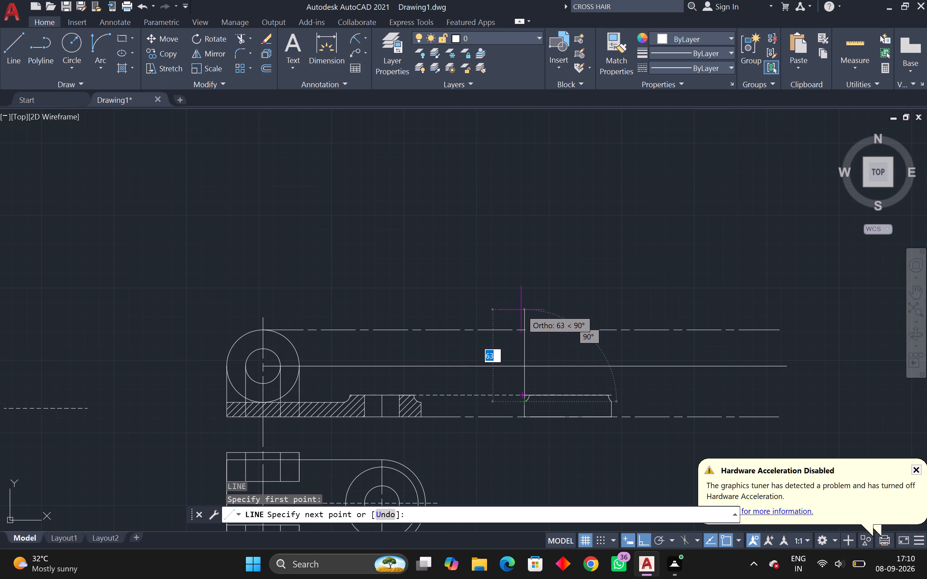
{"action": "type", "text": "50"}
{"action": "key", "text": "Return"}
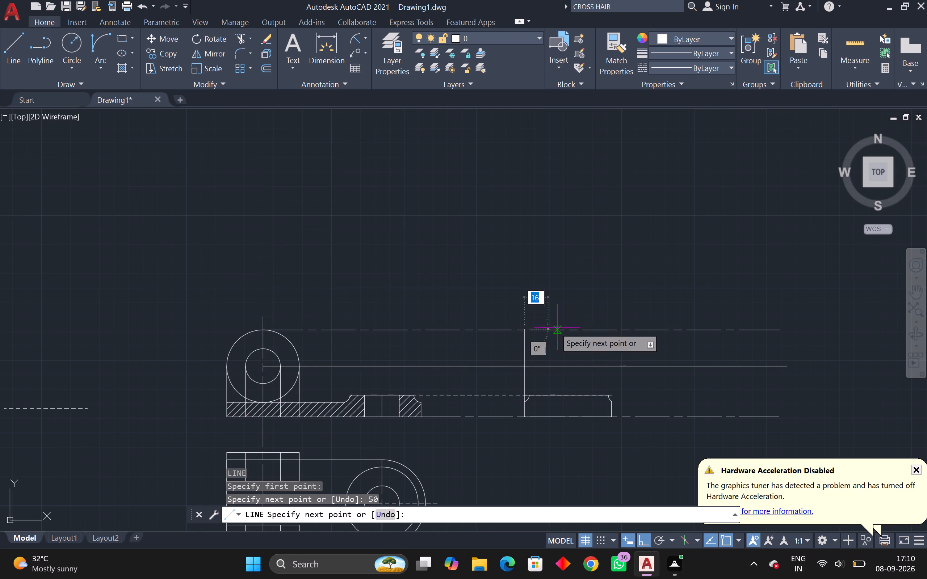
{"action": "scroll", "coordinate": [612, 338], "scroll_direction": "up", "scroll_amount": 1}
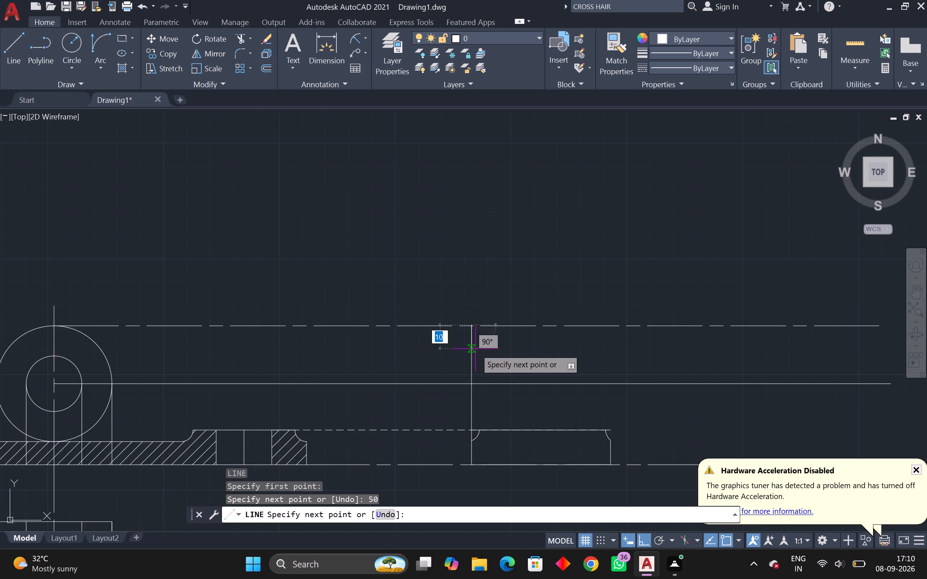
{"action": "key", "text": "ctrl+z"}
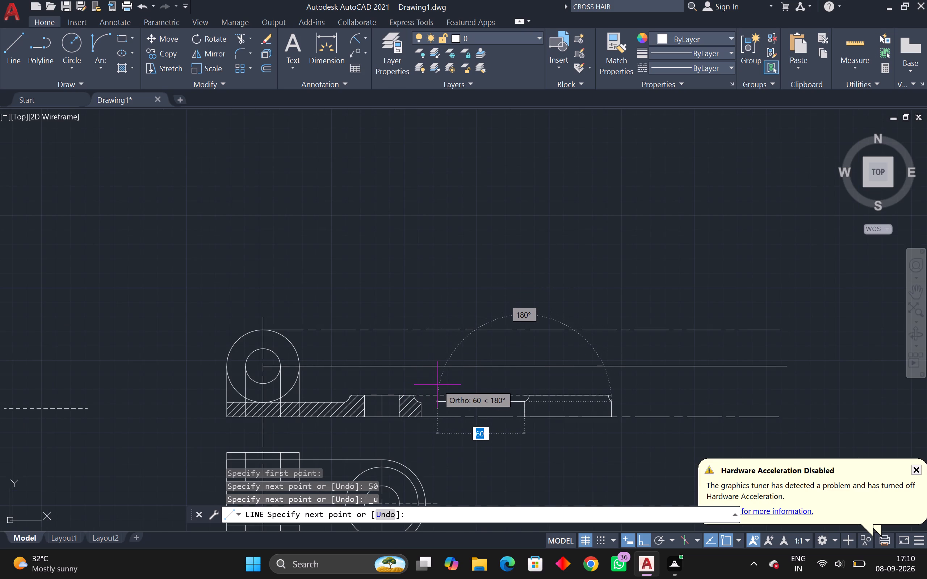
From the left corner arc's lower end, draw connected lines 5 units left, 50 up, 20 right, and down into the side-view base.
{"action": "key", "text": "5"}
{"action": "key", "text": "Return"}
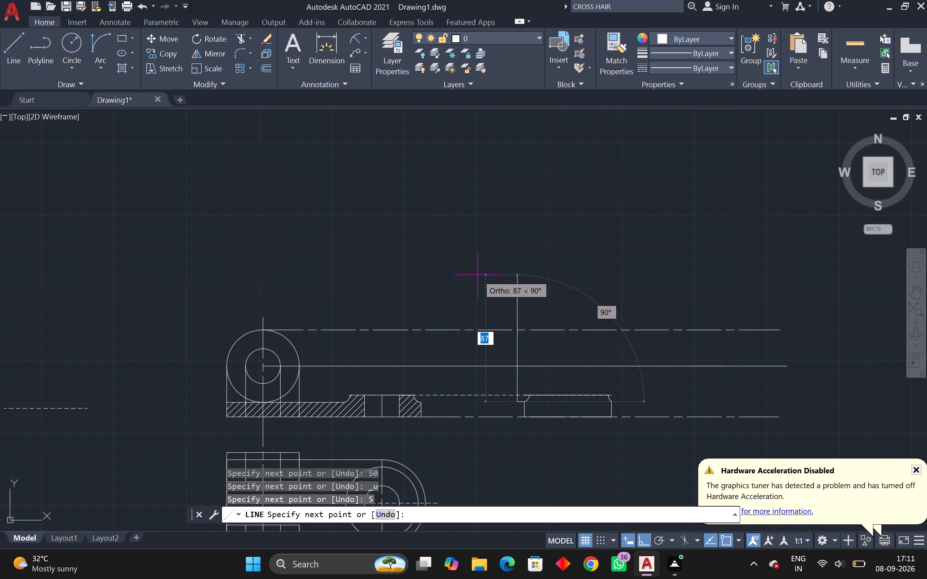
{"action": "type", "text": "50"}
{"action": "key", "text": "Return"}
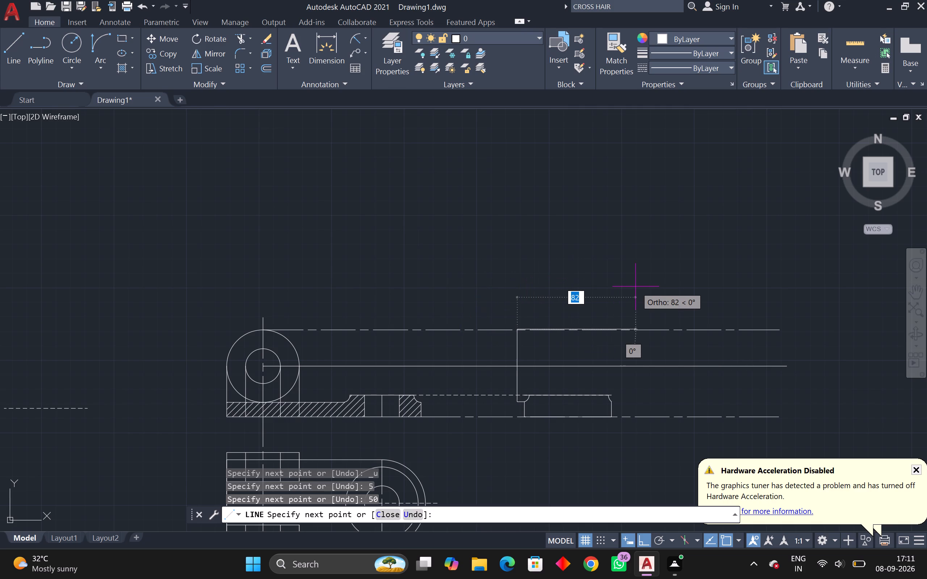
{"action": "type", "text": "20"}
{"action": "key", "text": "Return"}
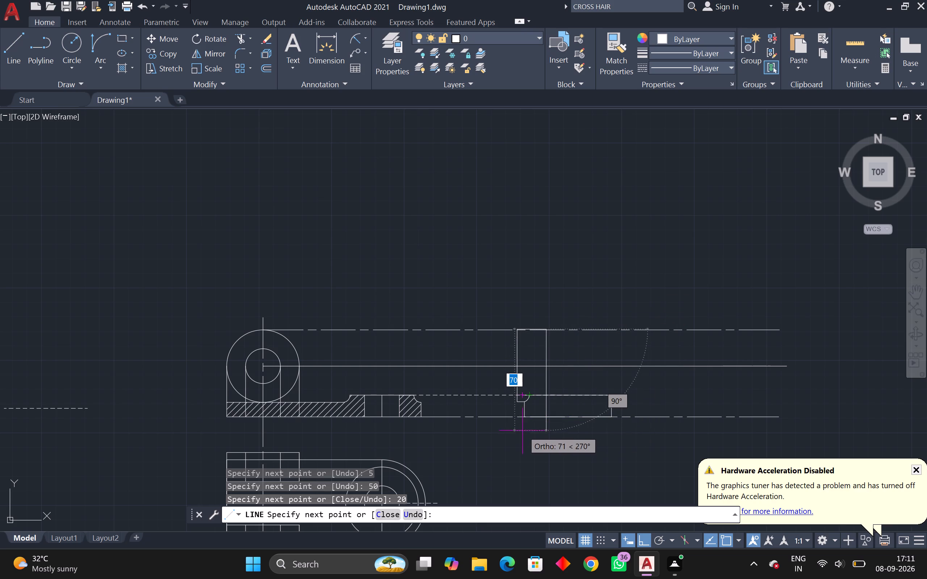
{"action": "left_click", "coordinate": [506, 407]}
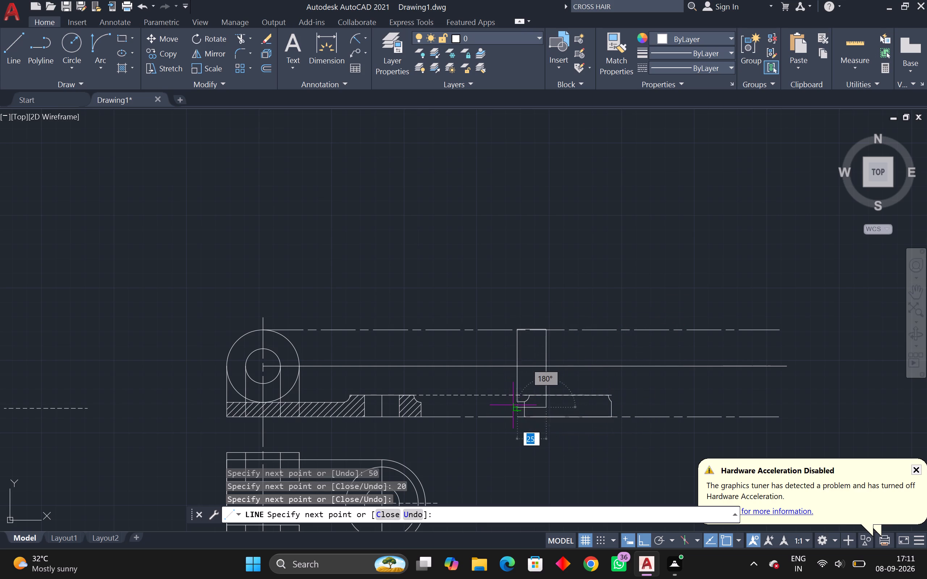
{"action": "key", "text": "Escape"}
{"action": "key", "text": "Escape"}
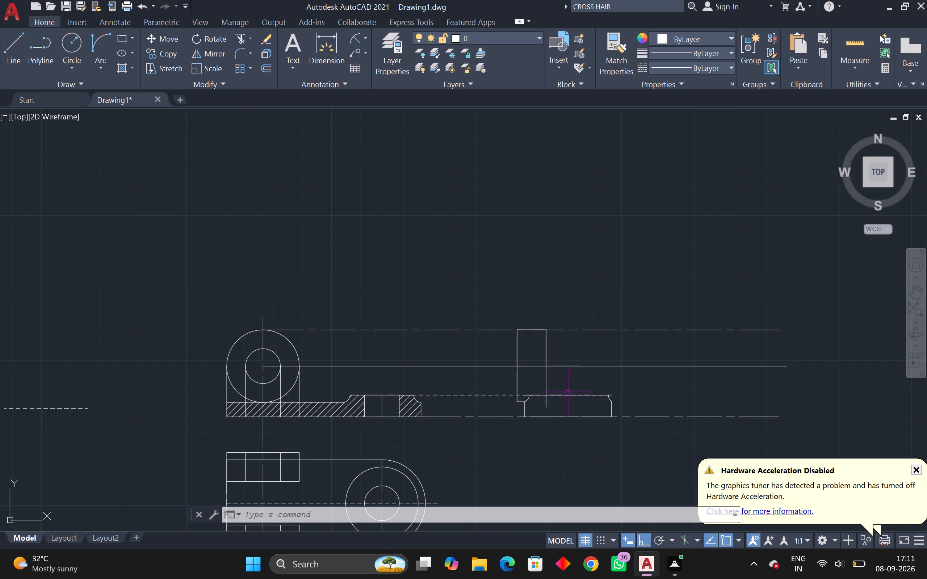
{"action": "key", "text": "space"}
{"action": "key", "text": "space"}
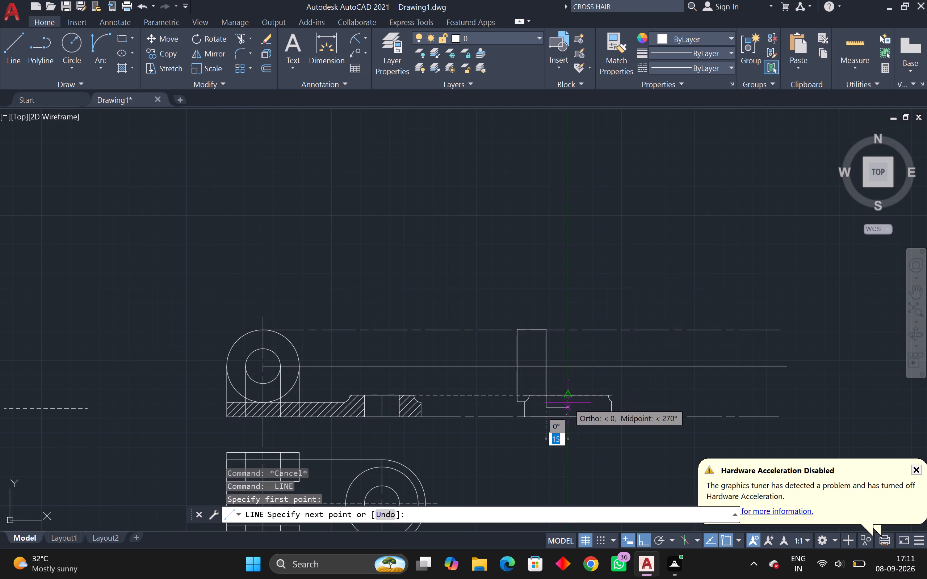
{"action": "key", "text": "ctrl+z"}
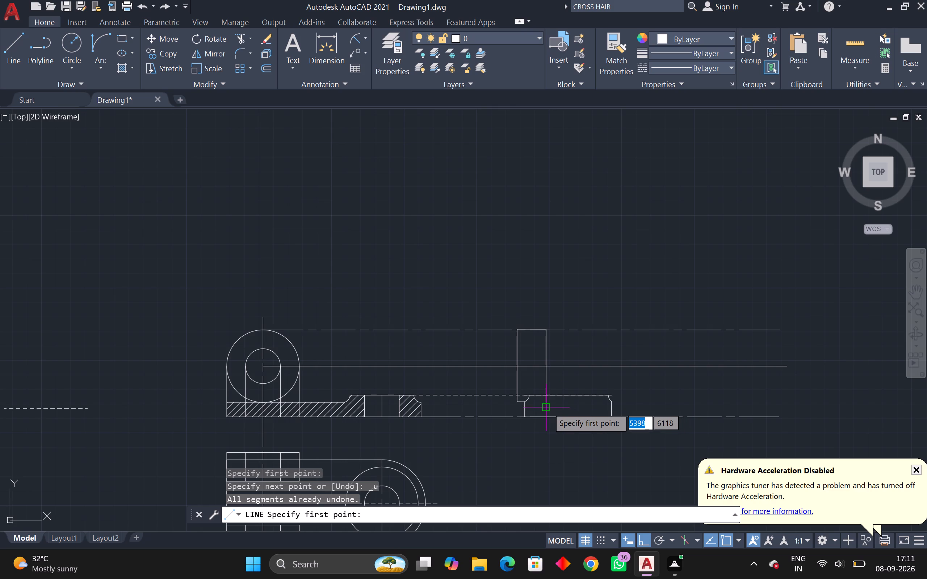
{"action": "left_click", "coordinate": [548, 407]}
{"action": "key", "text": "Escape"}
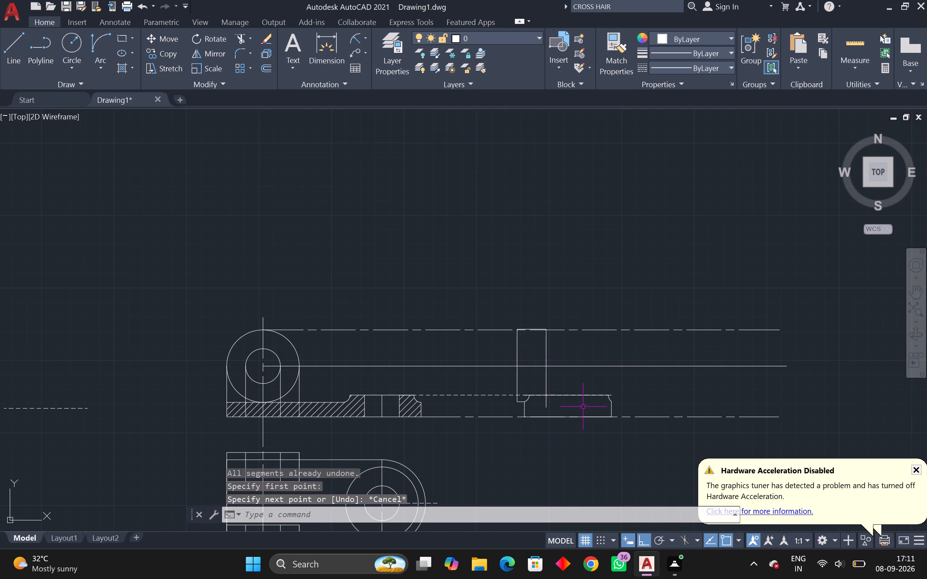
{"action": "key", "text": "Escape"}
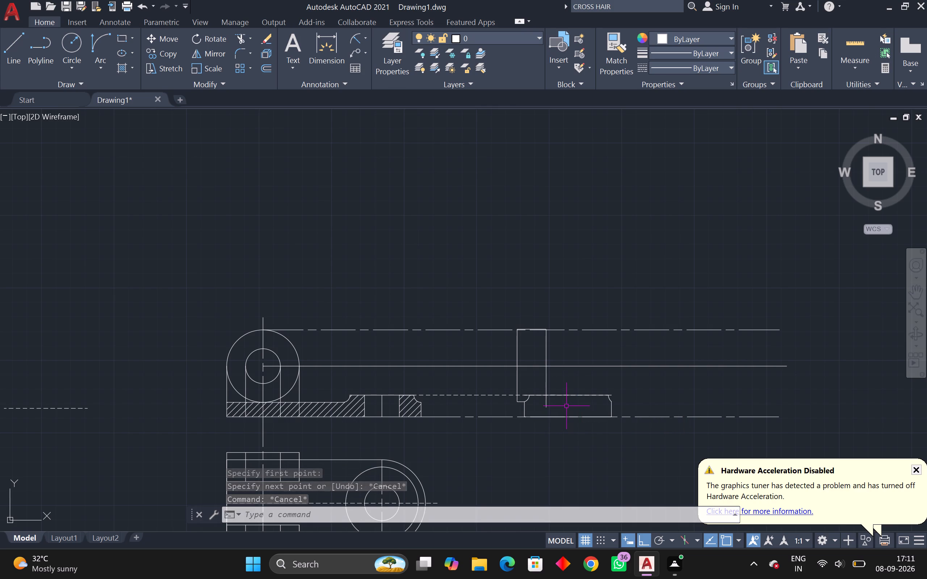
Try a 30-unit horizontal line from the left corner arc's lower end, undo it, and draw one just past the upright's inner edge.
{"action": "scroll", "coordinate": [575, 410], "scroll_direction": "up", "scroll_amount": 1}
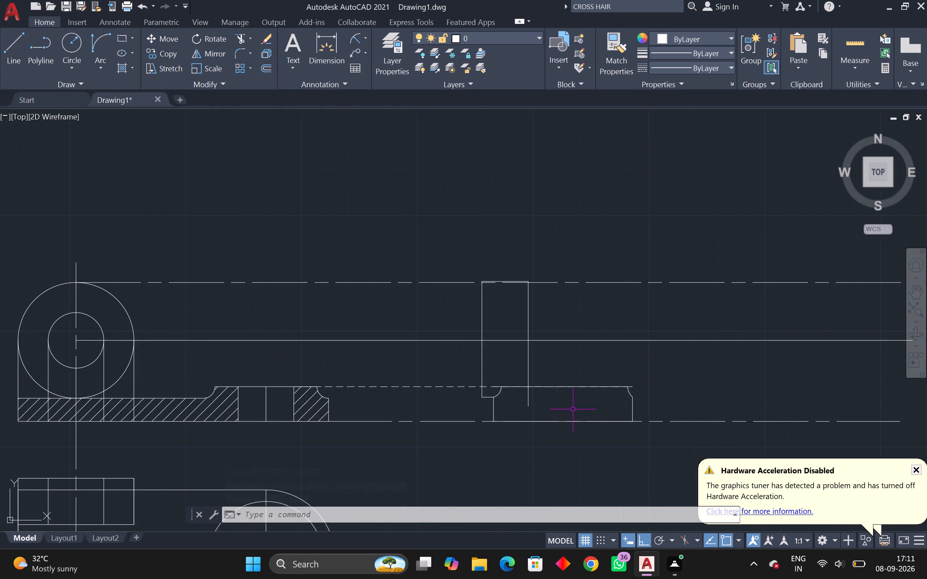
{"action": "scroll", "coordinate": [569, 406], "scroll_direction": "up", "scroll_amount": 1}
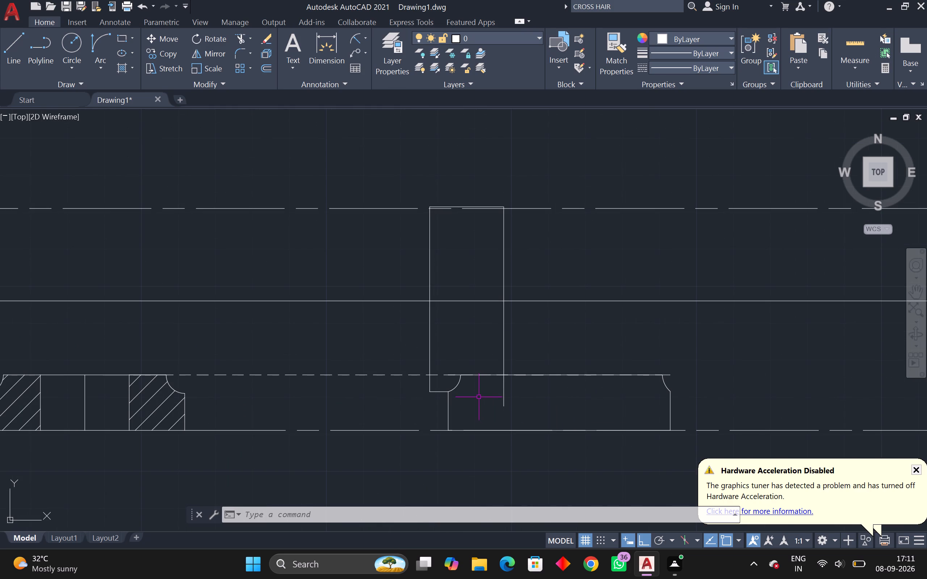
{"action": "type", "text": "L"}
{"action": "key", "text": "space"}
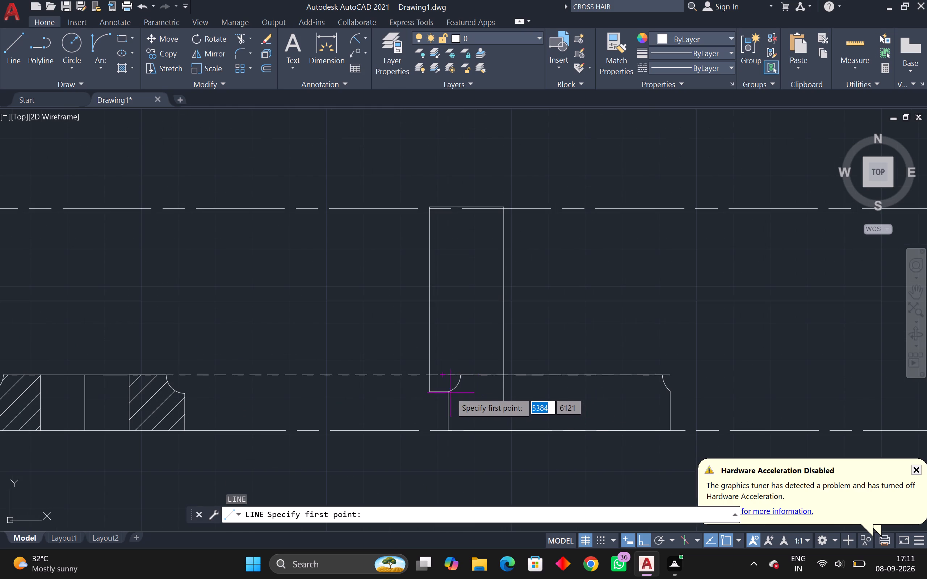
{"action": "left_click", "coordinate": [450, 392]}
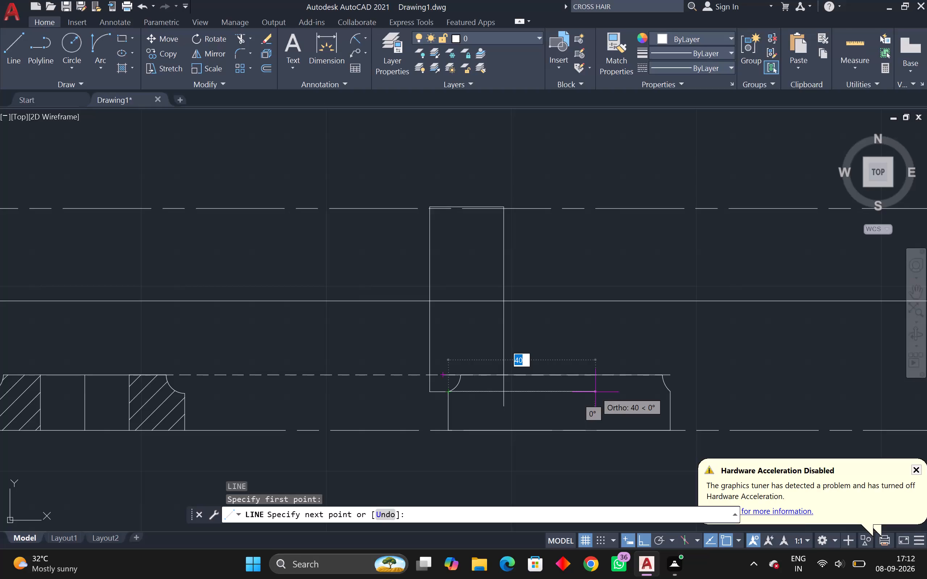
{"action": "type", "text": "30"}
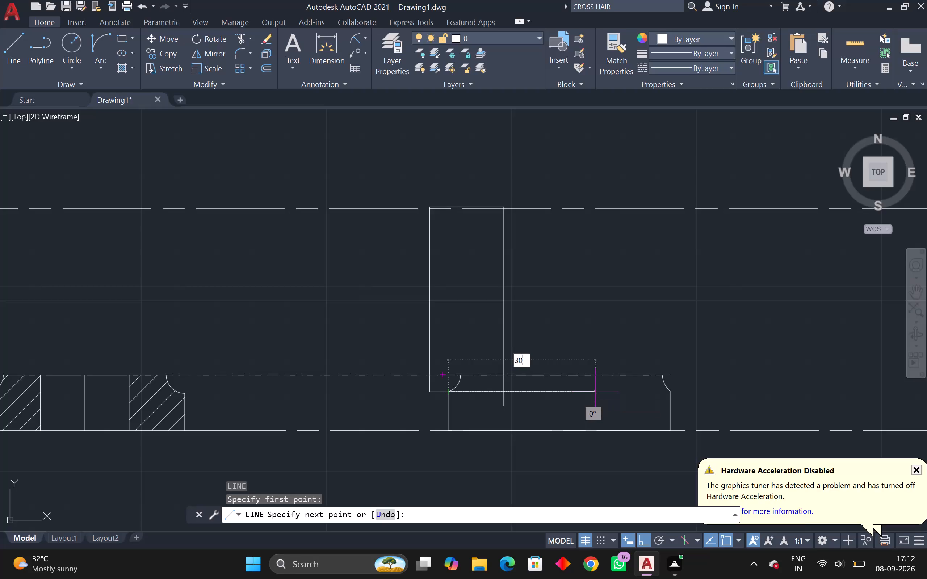
{"action": "key", "text": "Return"}
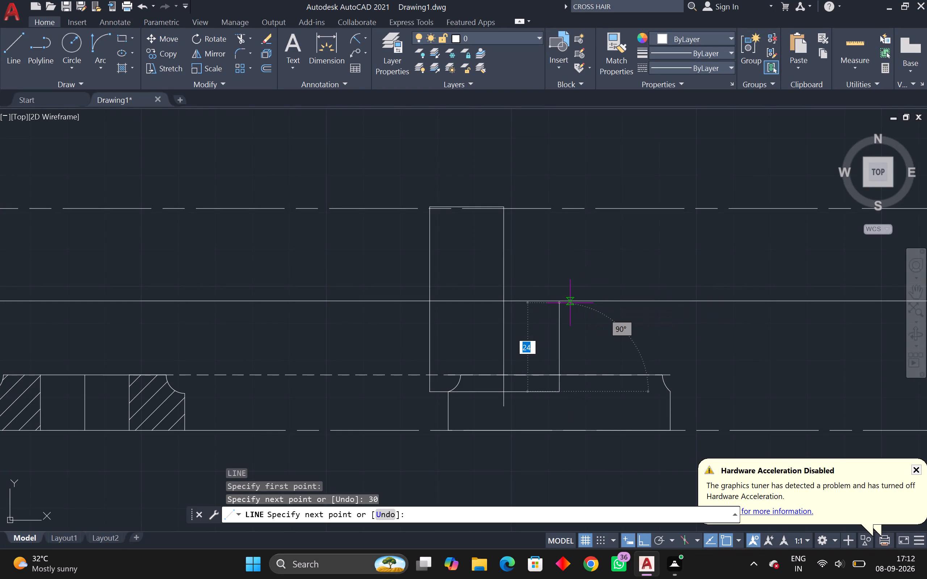
{"action": "key", "text": "ctrl+z"}
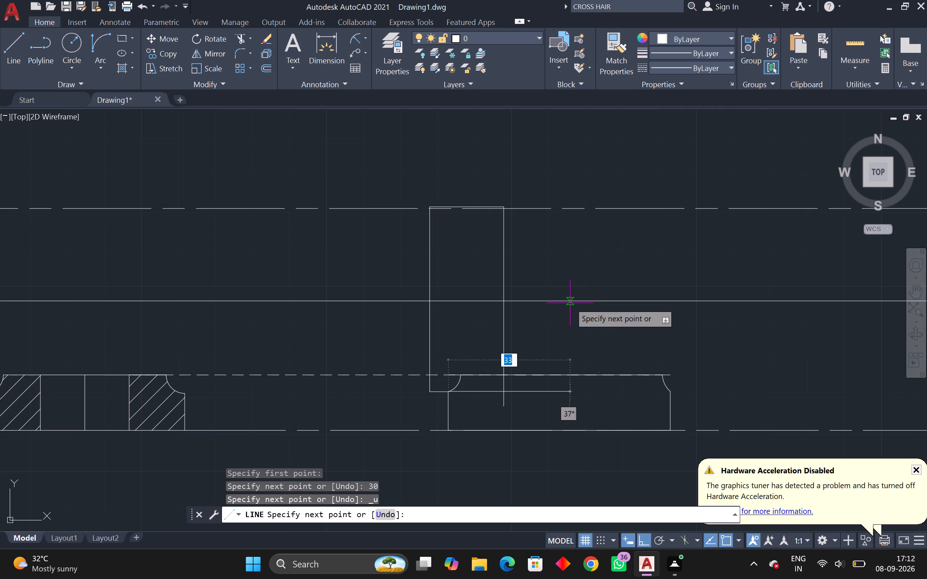
{"action": "left_click", "coordinate": [541, 358]}
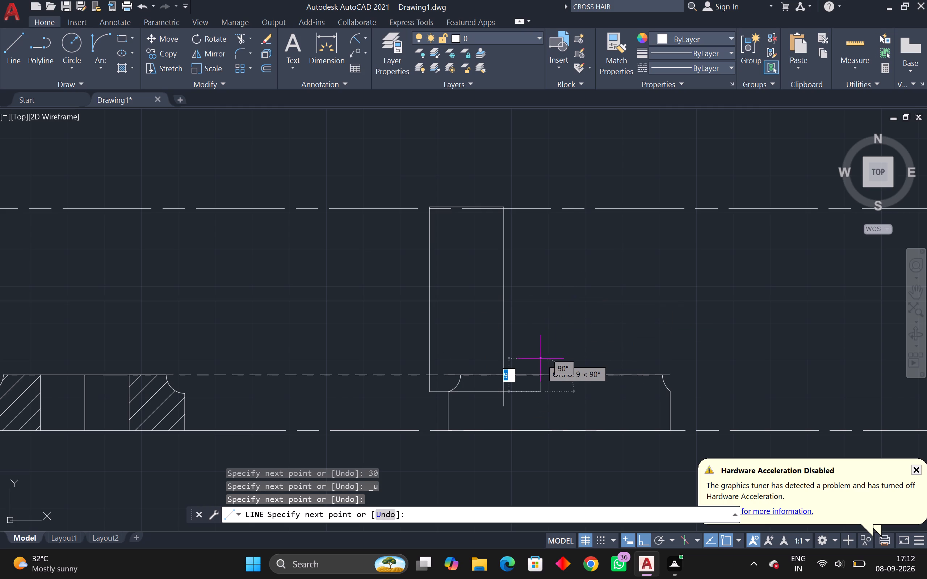
{"action": "key", "text": "Escape"}
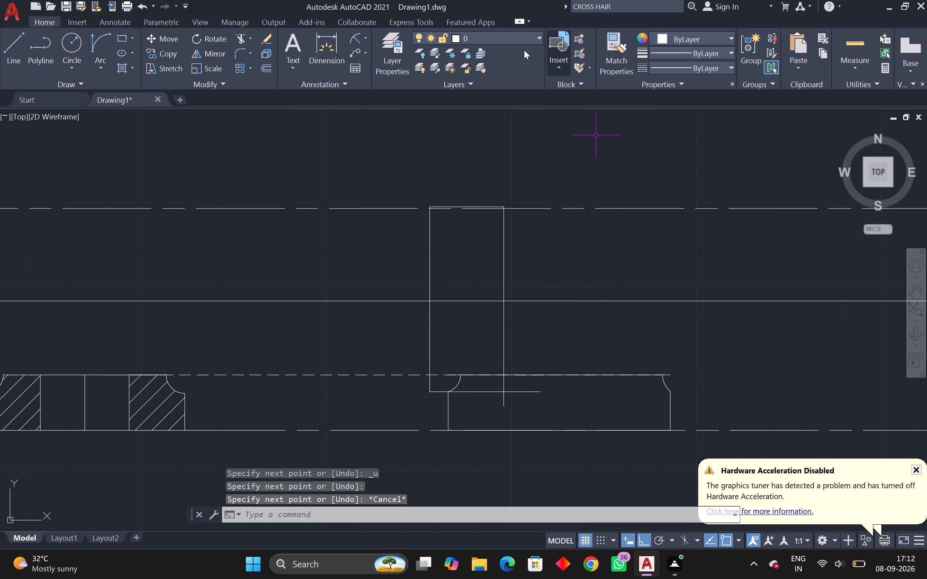
Trim the new horizontal line between the left corner arc and the upright's inner edge.
{"action": "left_click", "coordinate": [238, 30]}
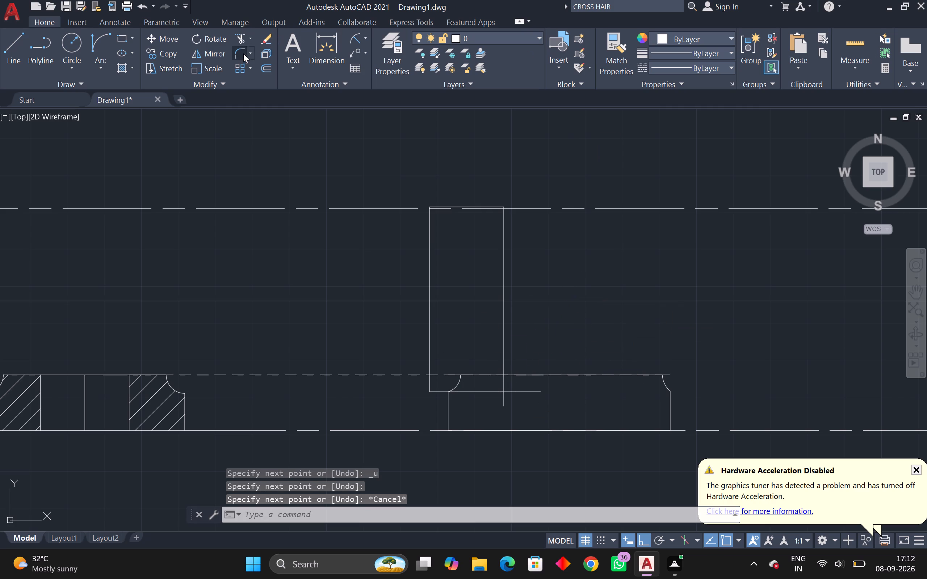
{"action": "left_click", "coordinate": [246, 44]}
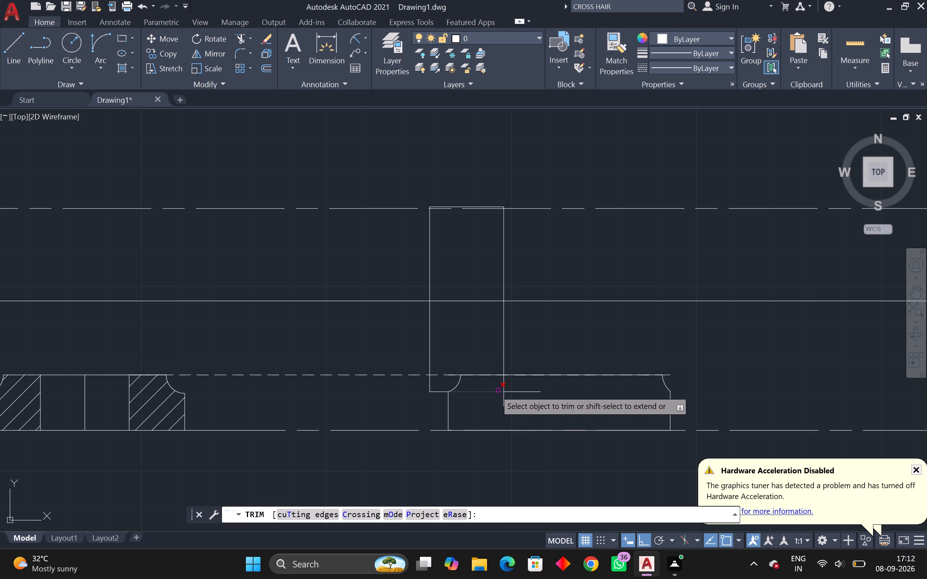
{"action": "left_click", "coordinate": [494, 390]}
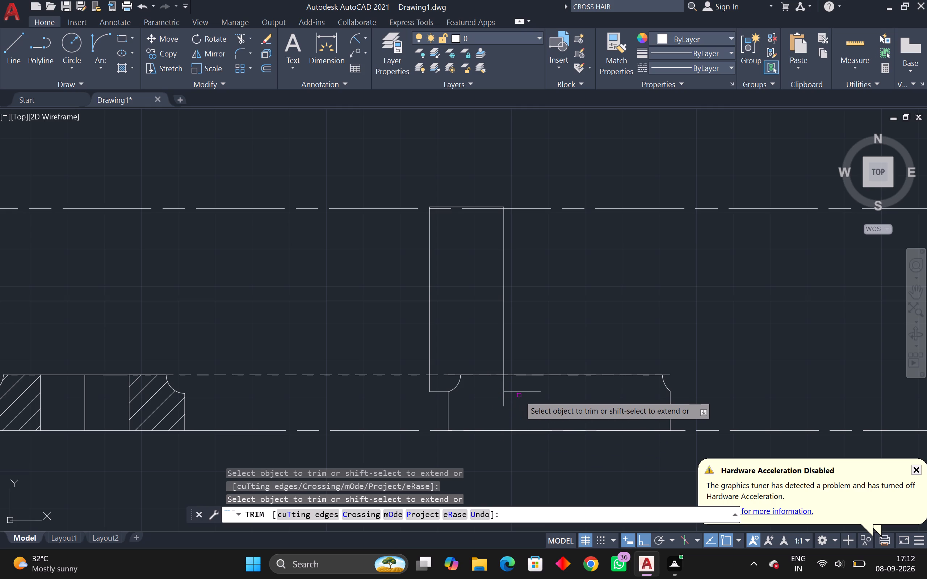
{"action": "key", "text": "Escape"}
{"action": "key", "text": "Escape"}
From the upright's inner edge, draw lines 30 units right, 50 up, 20 right, down level with the right arc's lower end, and back to it.
{"action": "type", "text": "L"}
{"action": "key", "text": "space"}
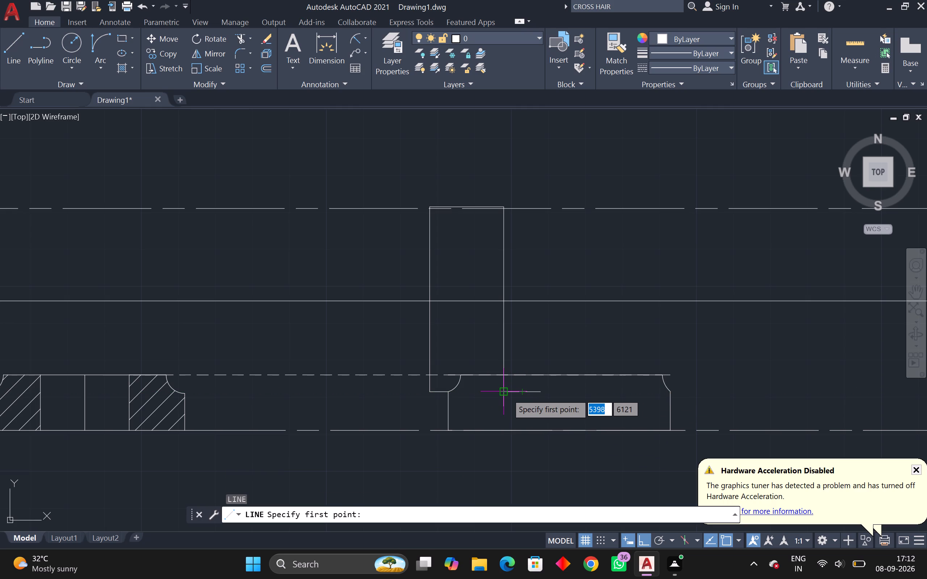
{"action": "left_click", "coordinate": [507, 394]}
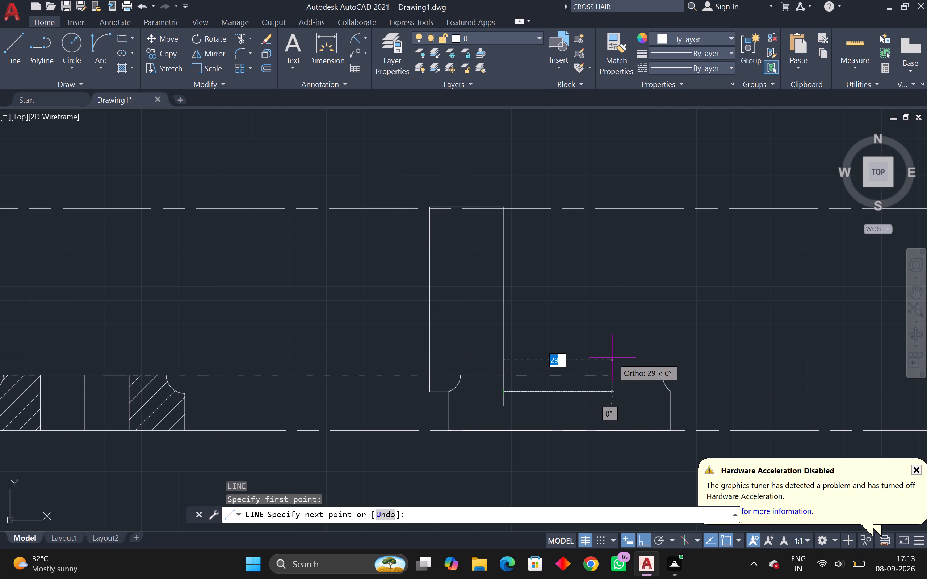
{"action": "type", "text": "30"}
{"action": "key", "text": "Return"}
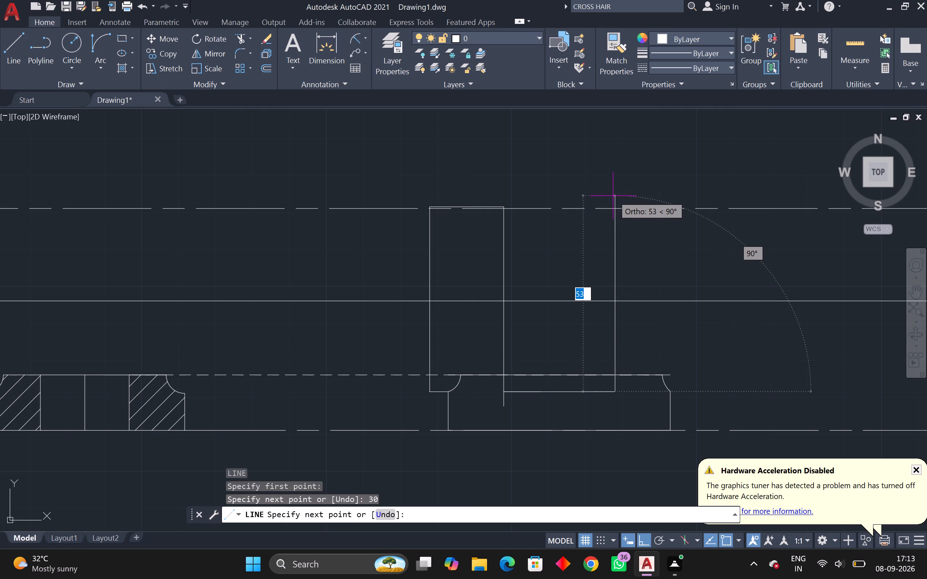
{"action": "type", "text": "50"}
{"action": "key", "text": "Return"}
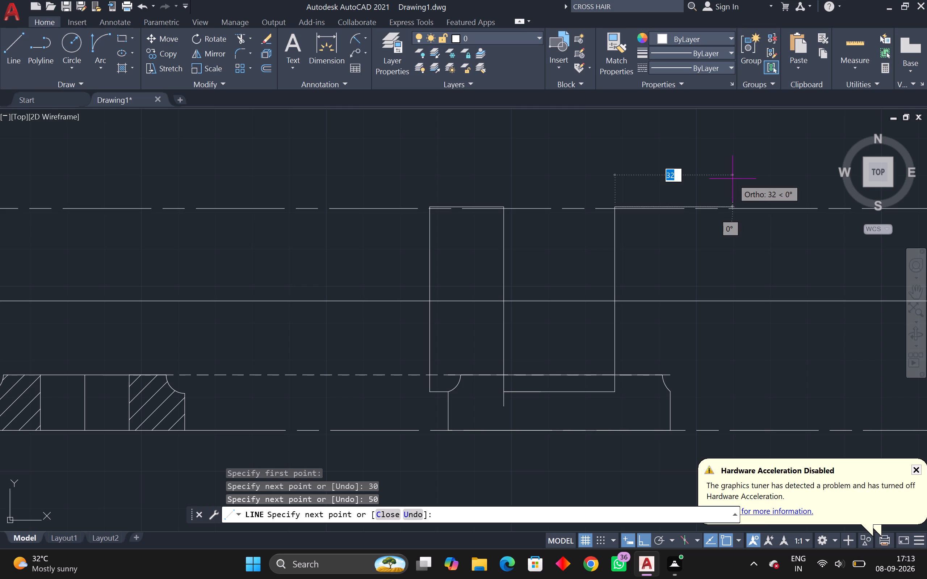
{"action": "type", "text": "20"}
{"action": "key", "text": "Return"}
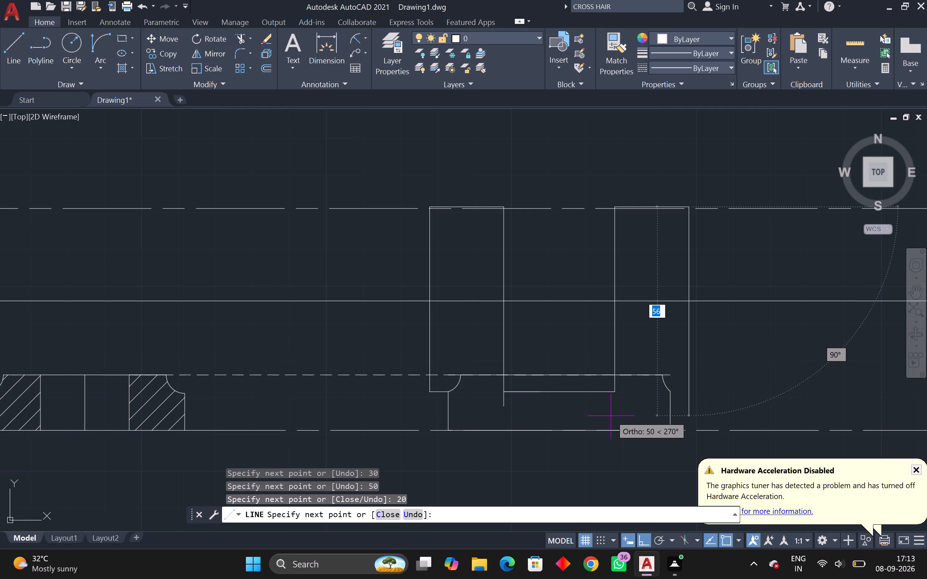
{"action": "left_click", "coordinate": [688, 391]}
{"action": "left_click", "coordinate": [673, 393]}
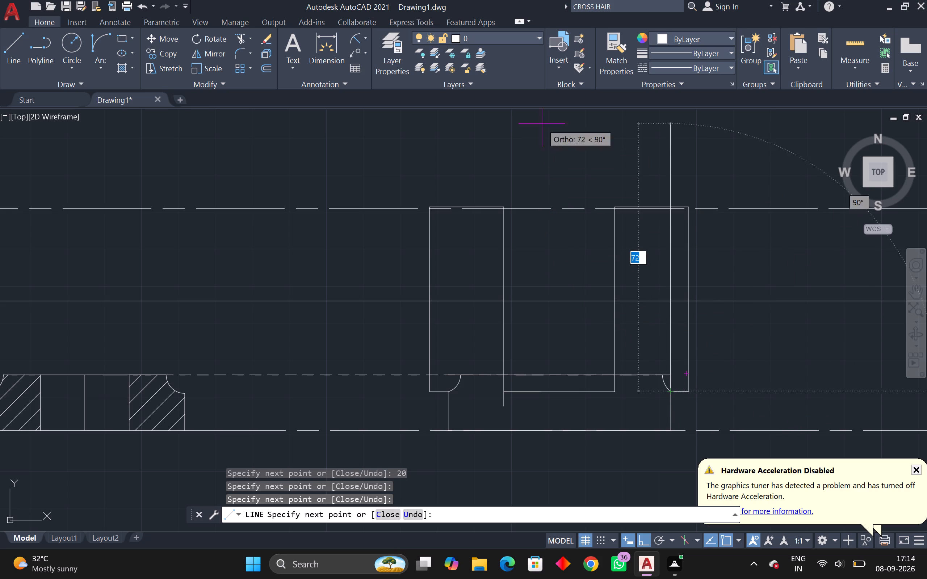
{"action": "key", "text": "Escape"}
{"action": "key", "text": "Escape"}
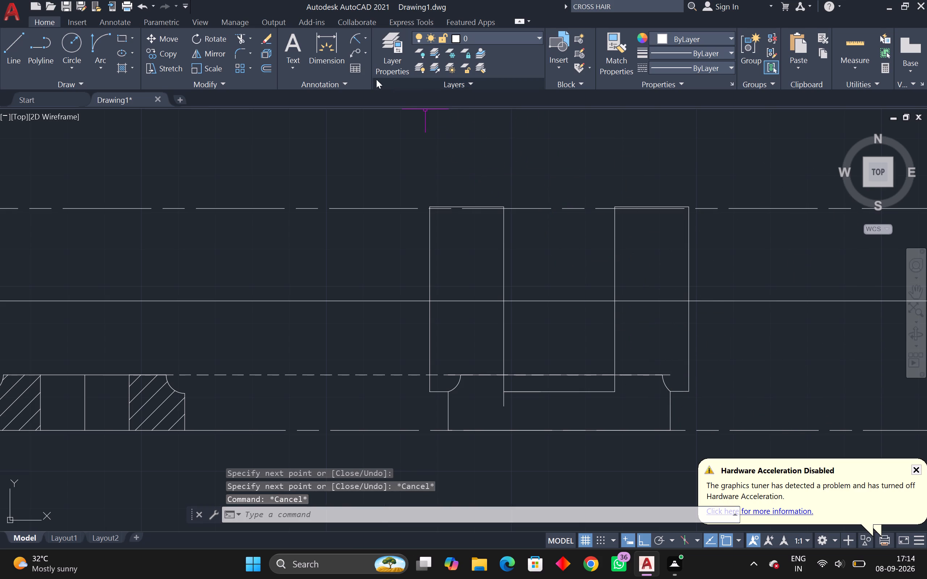
Trim the left upright's inner edge below the slot bottom, and remove the overlapping horizontal lines between the two uprights.
{"action": "left_click", "coordinate": [240, 40]}
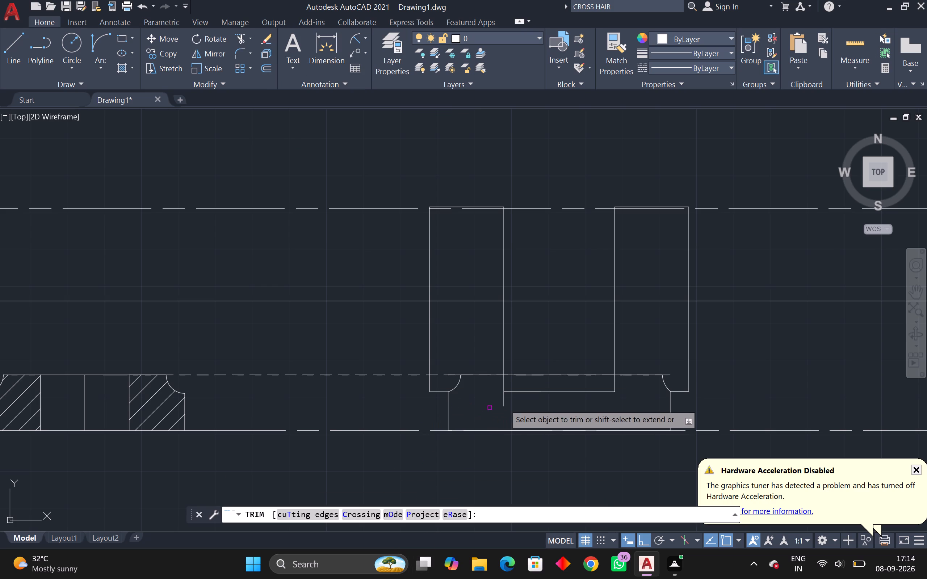
{"action": "left_click", "coordinate": [505, 403]}
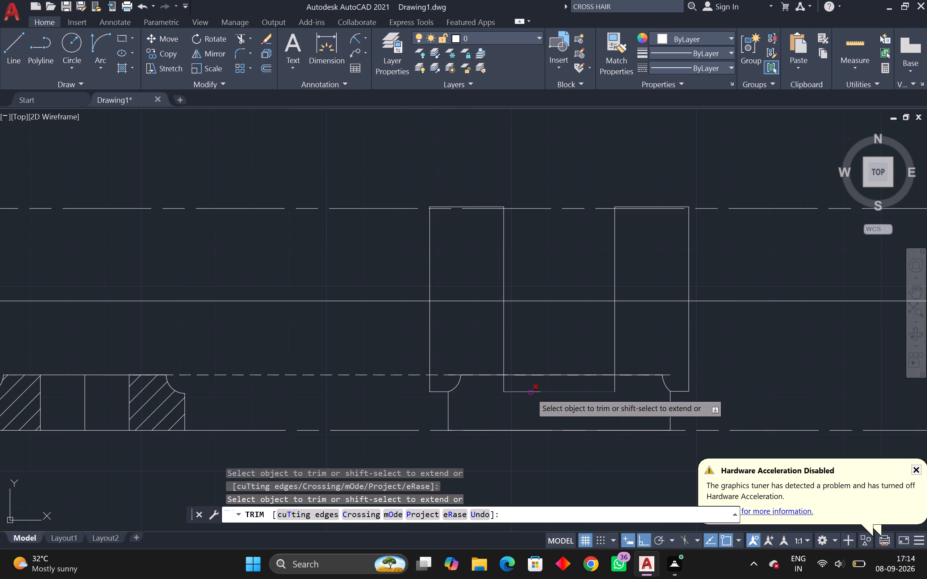
{"action": "left_click", "coordinate": [530, 393]}
{"action": "left_click", "coordinate": [530, 393]}
{"action": "left_click", "coordinate": [530, 392]}
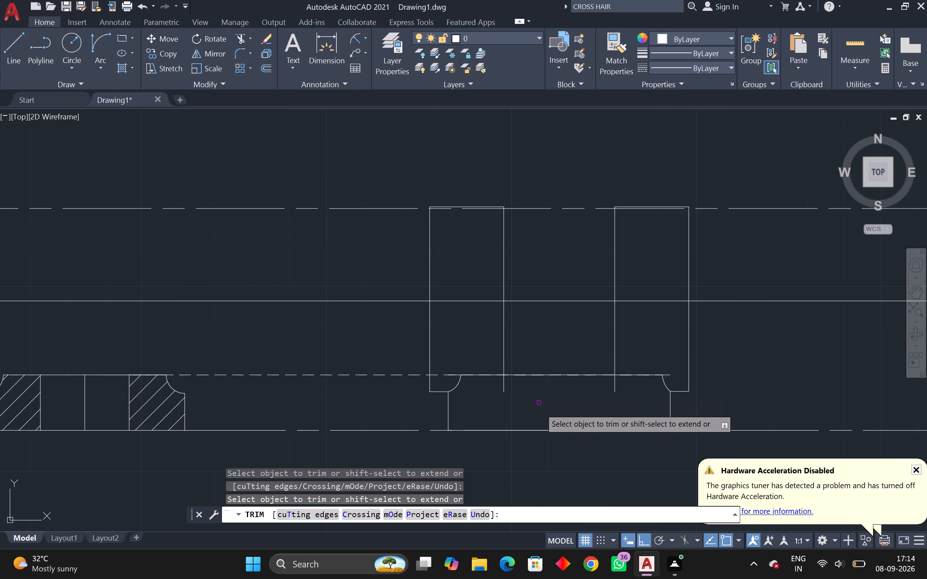
{"action": "type", "text": "L"}
{"action": "key", "text": "space"}
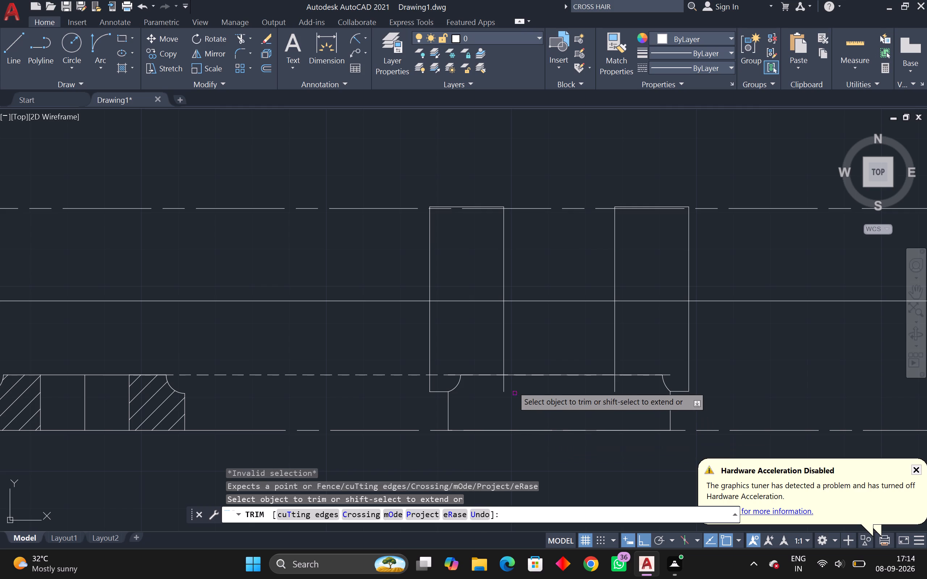
{"action": "key", "text": "Escape"}
{"action": "key", "text": "Escape"}
{"action": "key", "text": "Escape"}
{"action": "key", "text": "Escape"}
{"action": "key", "text": "Escape"}
{"action": "key", "text": "Escape"}
{"action": "key", "text": "Escape"}
{"action": "key", "text": "Escape"}
{"action": "key", "text": "Escape"}
Draw a single horizontal line joining the lower ends of the two uprights' inner edges.
{"action": "type", "text": "L"}
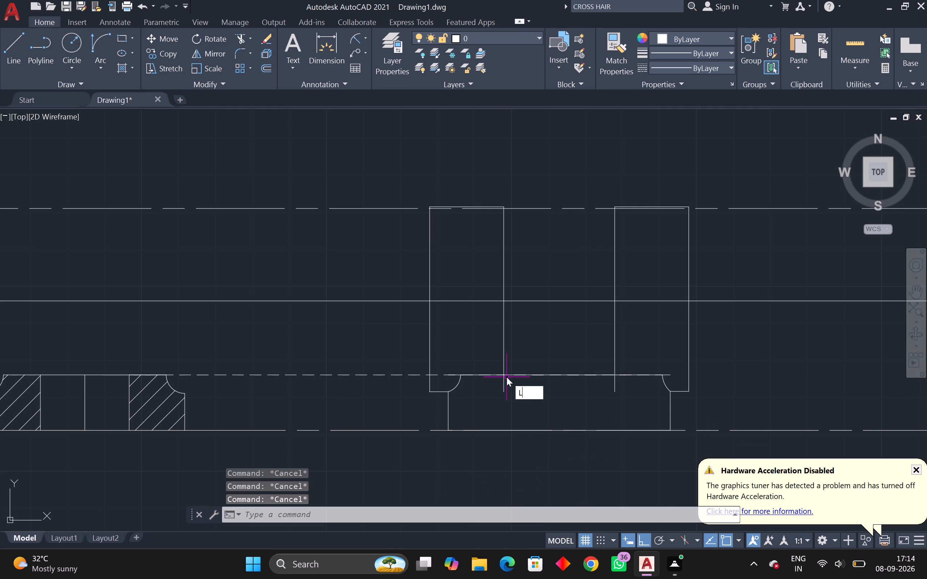
{"action": "key", "text": "space"}
{"action": "left_click", "coordinate": [504, 389]}
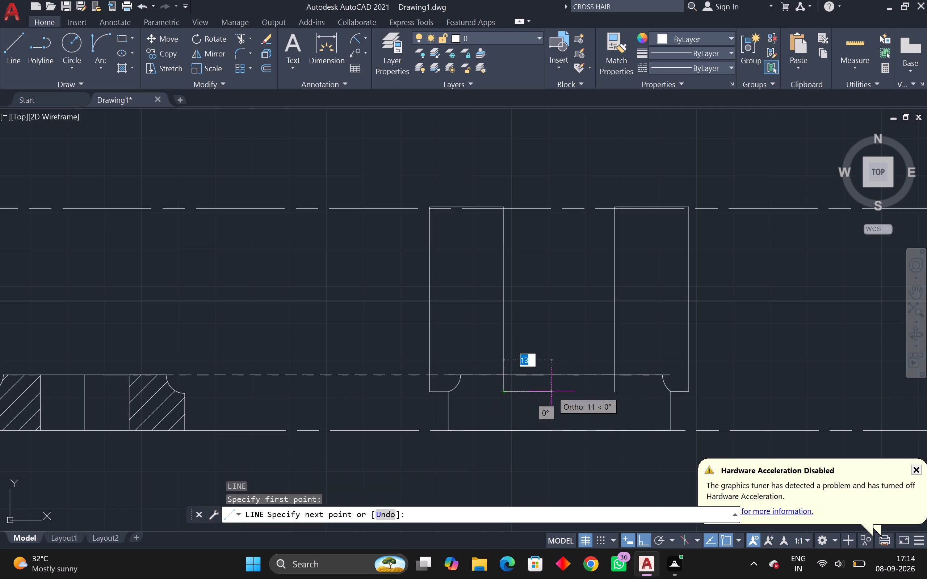
{"action": "left_click", "coordinate": [620, 393]}
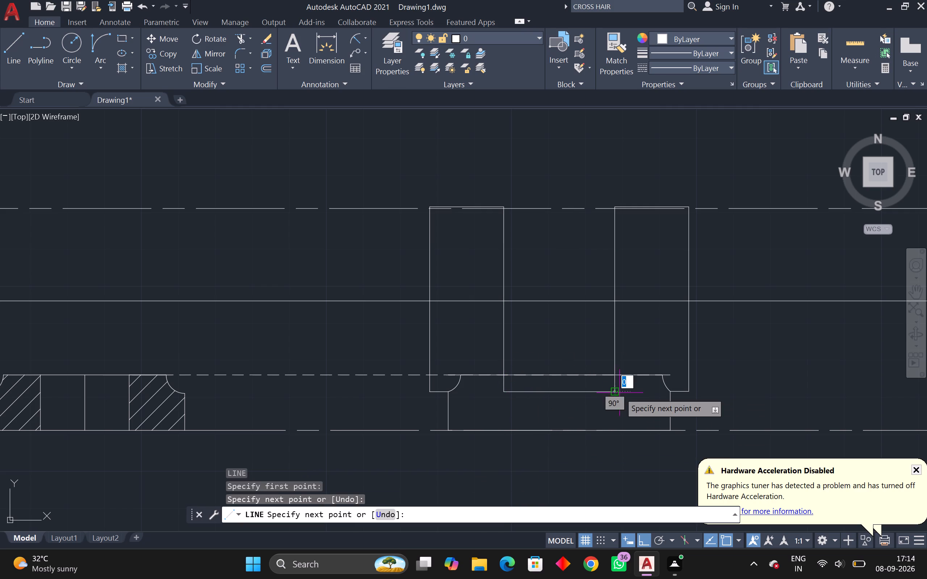
{"action": "key", "text": "Escape"}
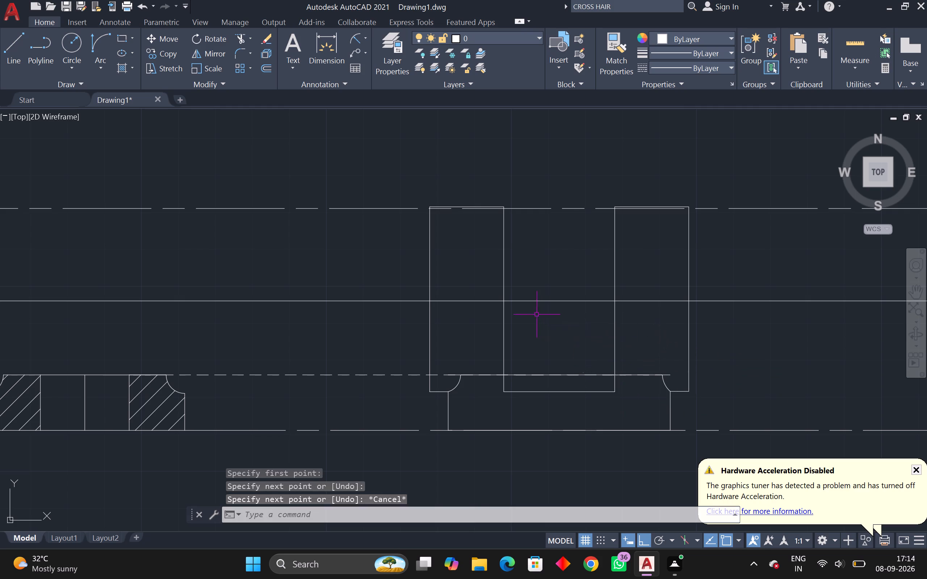
{"action": "key", "text": "Escape"}
Trim the horizontal projection lines between the front and side views and those extending past the side view's far edge.
{"action": "scroll", "coordinate": [553, 397], "scroll_direction": "down", "scroll_amount": 1}
{"action": "scroll", "coordinate": [570, 396], "scroll_direction": "up", "scroll_amount": 2}
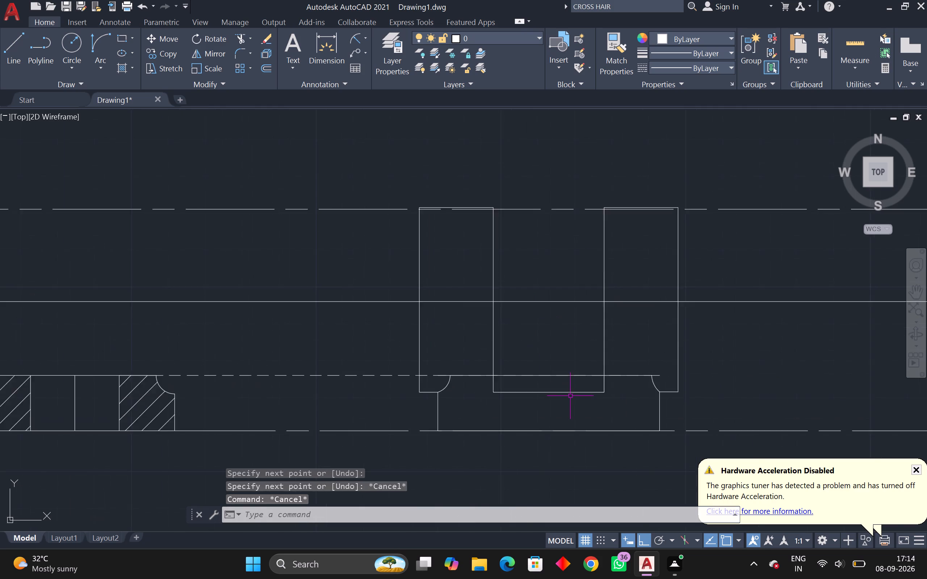
{"action": "scroll", "coordinate": [647, 397], "scroll_direction": "up", "scroll_amount": 1}
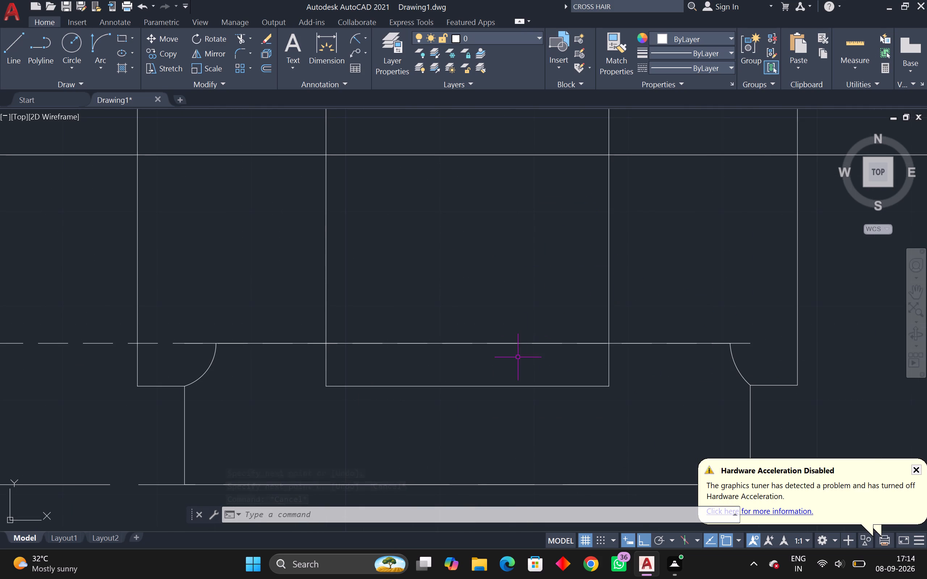
{"action": "scroll", "coordinate": [518, 357], "scroll_direction": "down", "scroll_amount": 1}
{"action": "middle_click_drag", "start_coordinate": [518, 357], "coordinate": [557, 327]}
{"action": "scroll", "coordinate": [557, 327], "scroll_direction": "down", "scroll_amount": 1}
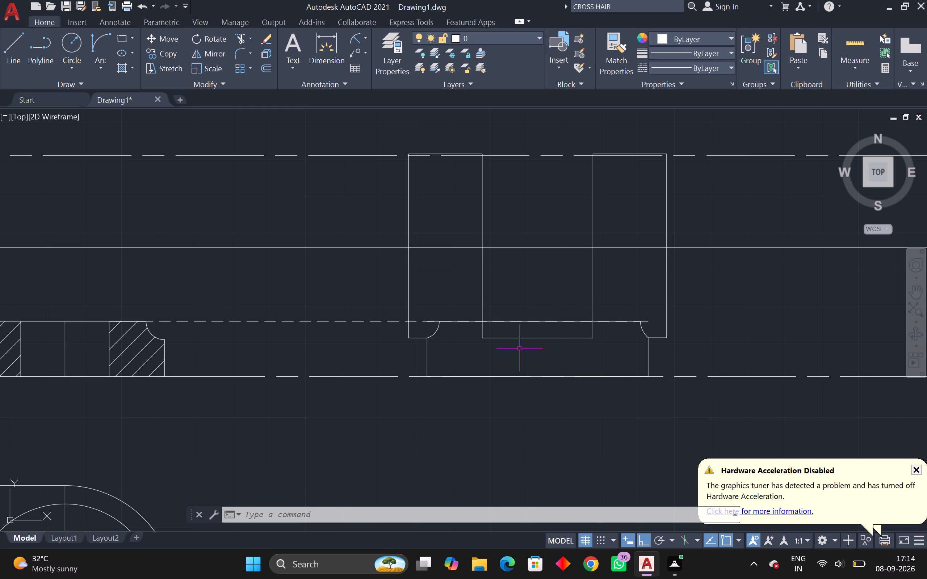
{"action": "scroll", "coordinate": [525, 351], "scroll_direction": "down", "scroll_amount": 1}
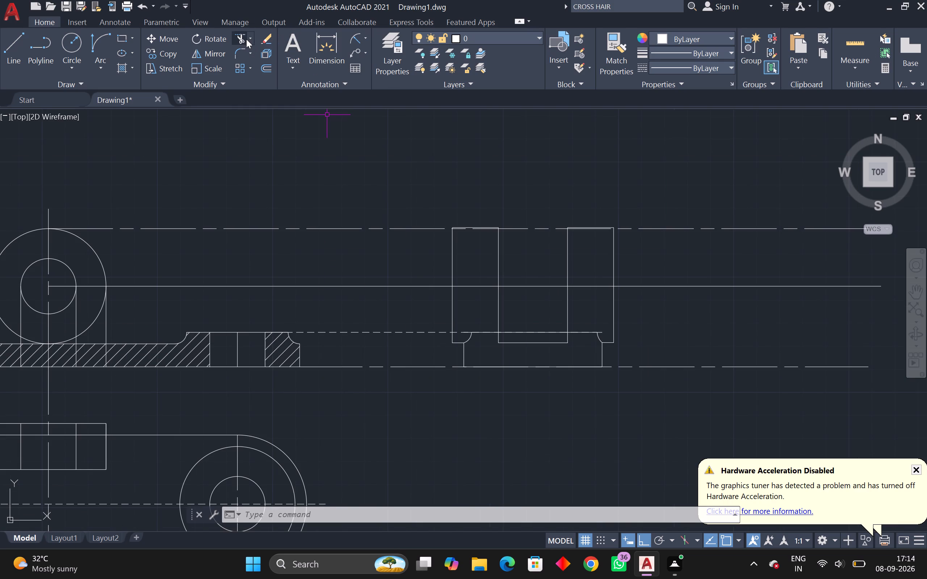
{"action": "left_click", "coordinate": [246, 39]}
{"action": "left_click_drag", "start_coordinate": [372, 198], "coordinate": [395, 382]}
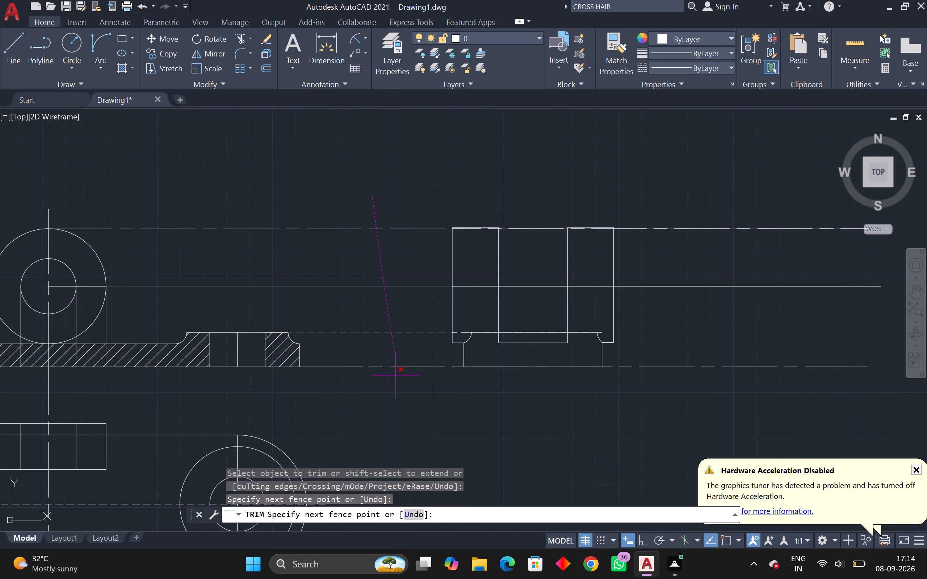
{"action": "left_click_drag", "start_coordinate": [395, 382], "coordinate": [393, 402]}
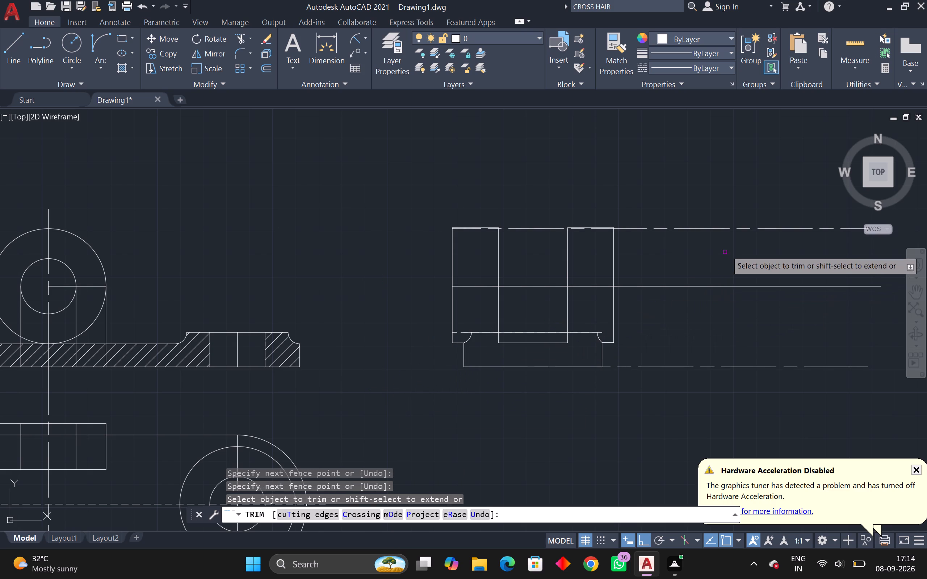
{"action": "left_click_drag", "start_coordinate": [703, 197], "coordinate": [681, 429]}
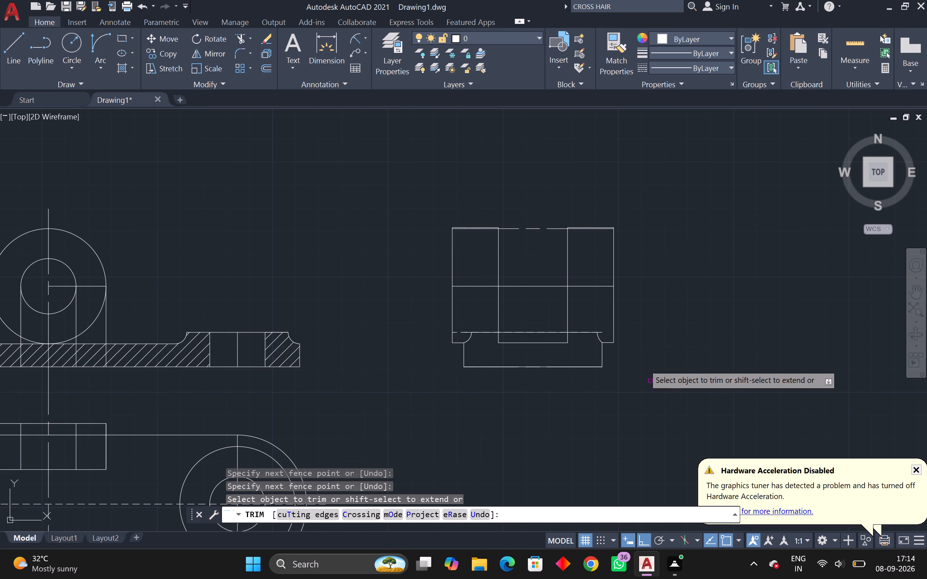
Trim the dashed line's stubs between the corner arcs and the outer edges of the two uprights.
{"action": "scroll", "coordinate": [631, 336], "scroll_direction": "up", "scroll_amount": 2}
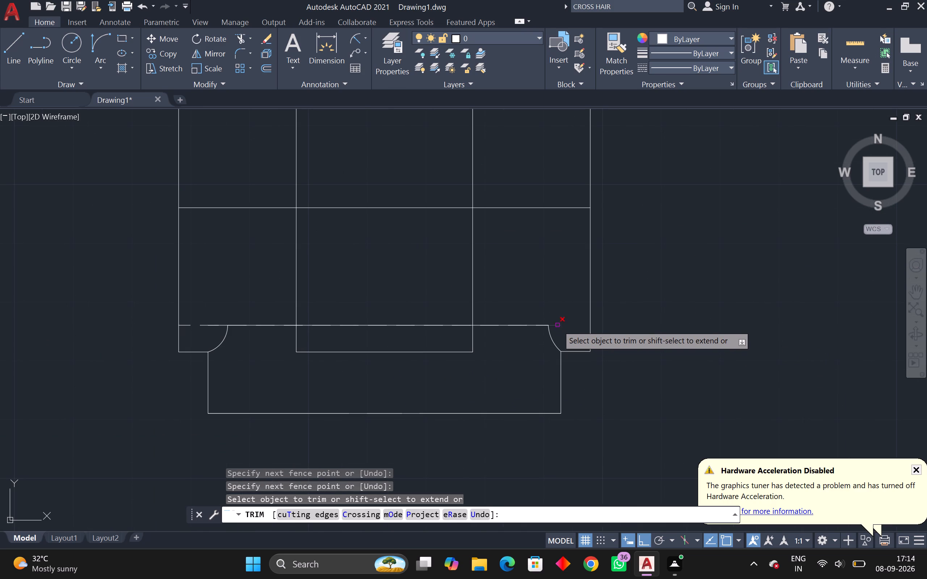
{"action": "left_click", "coordinate": [557, 325]}
{"action": "scroll", "coordinate": [559, 322], "scroll_direction": "down", "scroll_amount": 3}
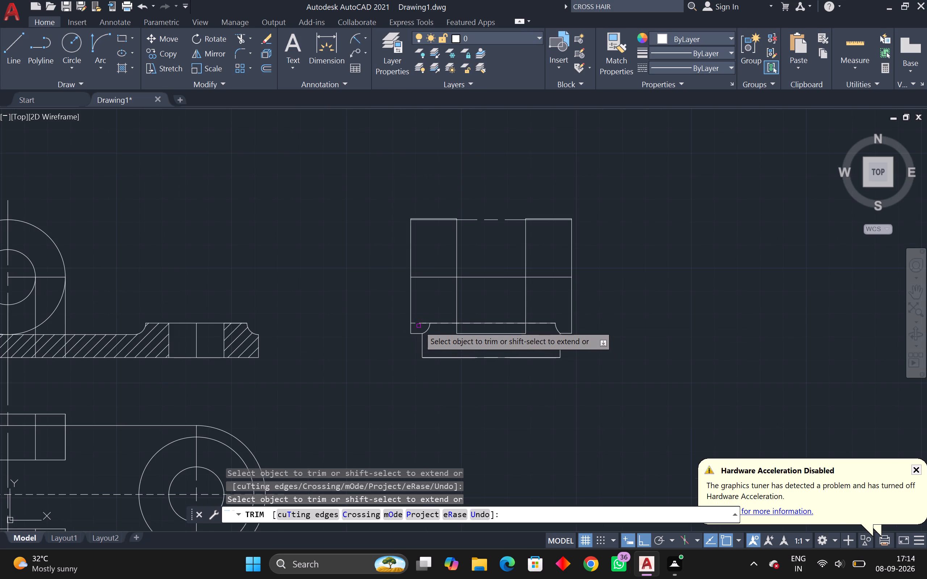
{"action": "left_click", "coordinate": [419, 325]}
{"action": "left_click", "coordinate": [424, 323]}
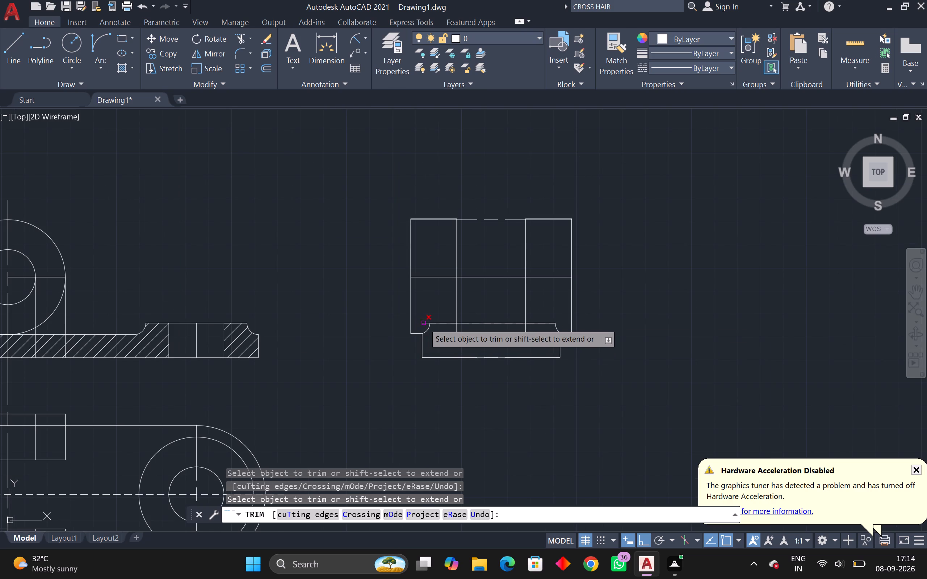
Trim the upper projection line between the two uprights and just beneath both of their top edges.
{"action": "left_click", "coordinate": [506, 219]}
{"action": "scroll", "coordinate": [527, 232], "scroll_direction": "up", "scroll_amount": 1}
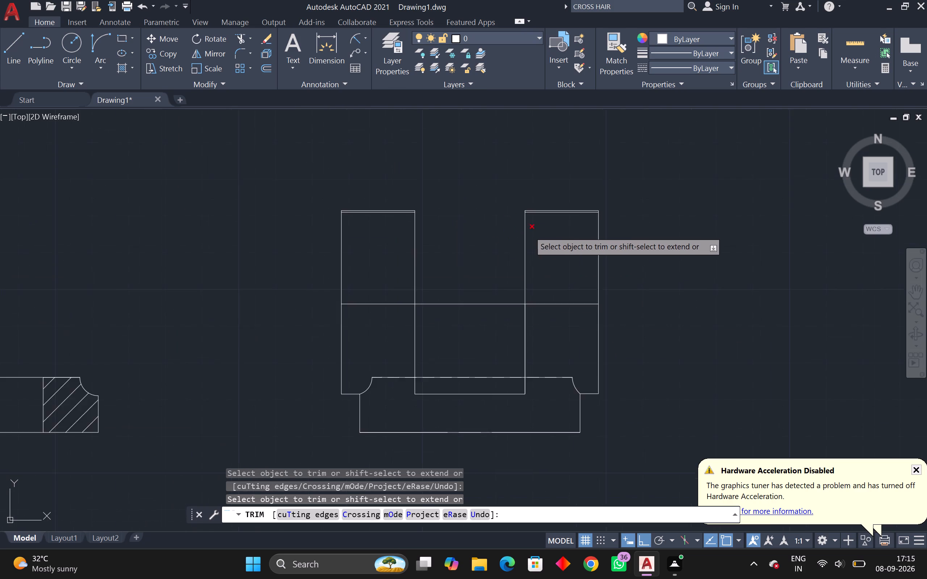
{"action": "scroll", "coordinate": [532, 229], "scroll_direction": "up", "scroll_amount": 2}
{"action": "left_click", "coordinate": [574, 187]}
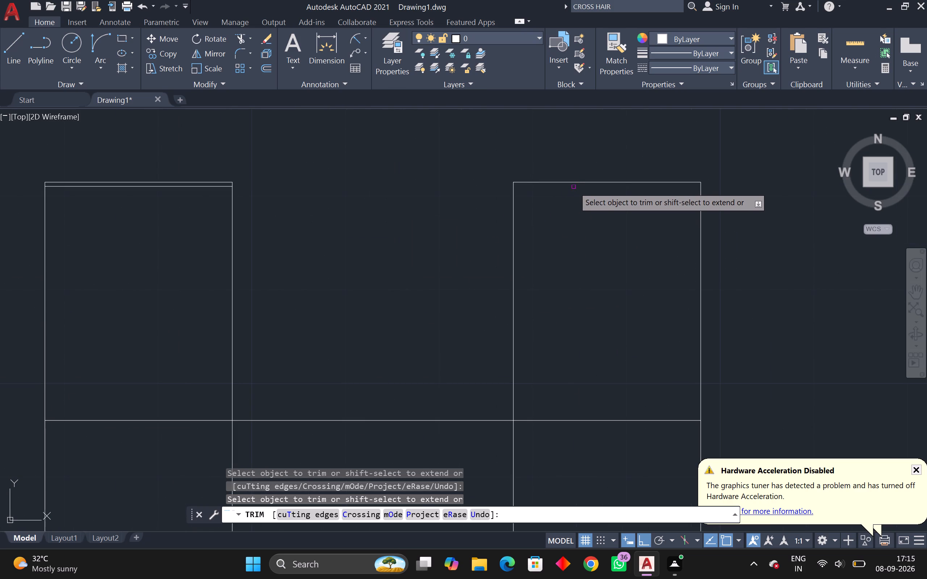
{"action": "left_click", "coordinate": [206, 187]}
Trim away the dashed line segments joining the upper ends of the two corner arcs on the base.
{"action": "scroll", "coordinate": [336, 292], "scroll_direction": "down", "scroll_amount": 2}
{"action": "scroll", "coordinate": [355, 329], "scroll_direction": "down", "scroll_amount": 2}
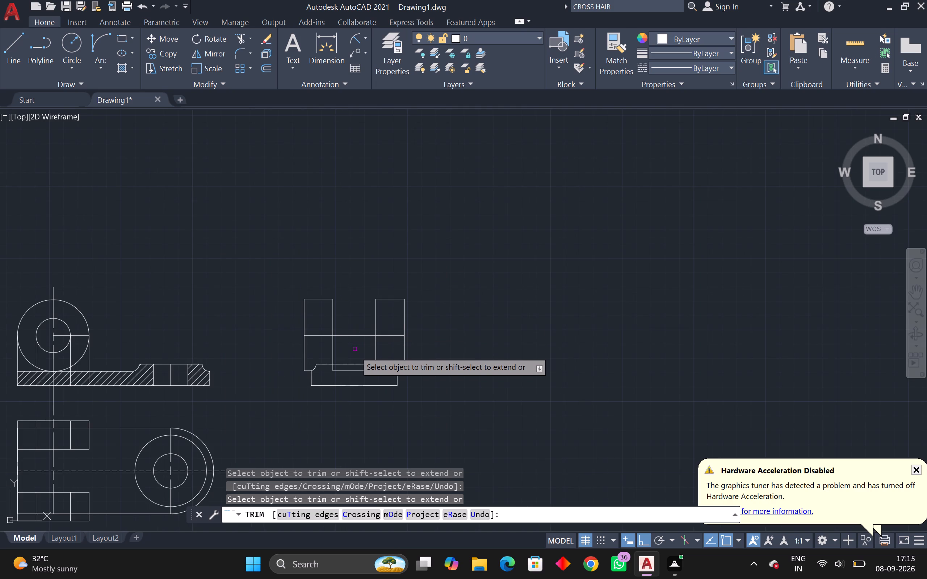
{"action": "scroll", "coordinate": [355, 351], "scroll_direction": "up", "scroll_amount": 3}
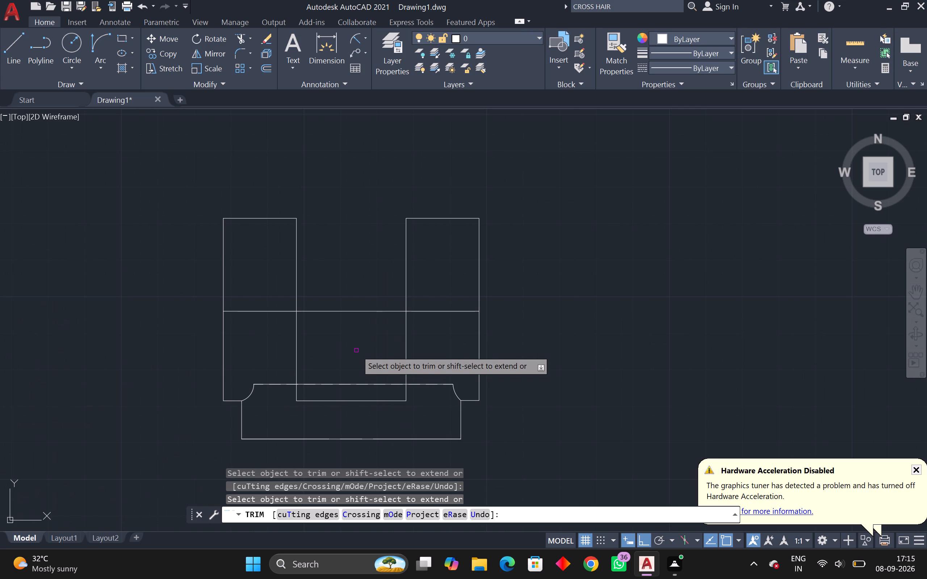
{"action": "left_click", "coordinate": [352, 386]}
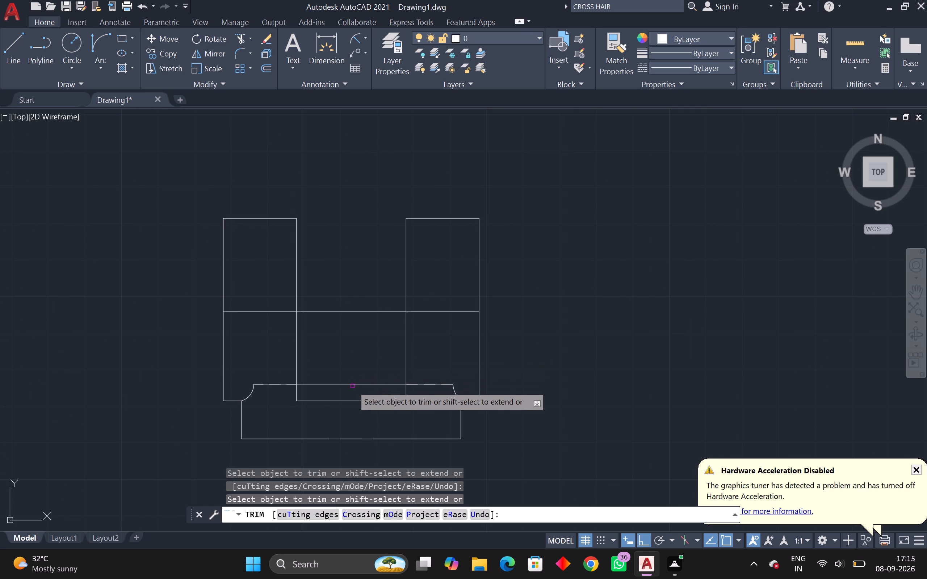
{"action": "left_click", "coordinate": [271, 384]}
{"action": "left_click", "coordinate": [271, 384]}
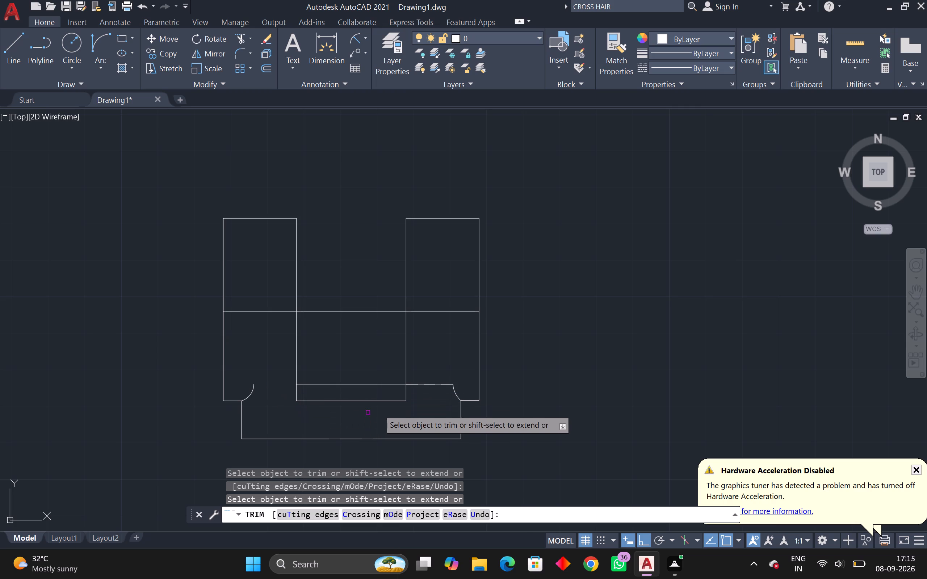
{"action": "left_click", "coordinate": [415, 384]}
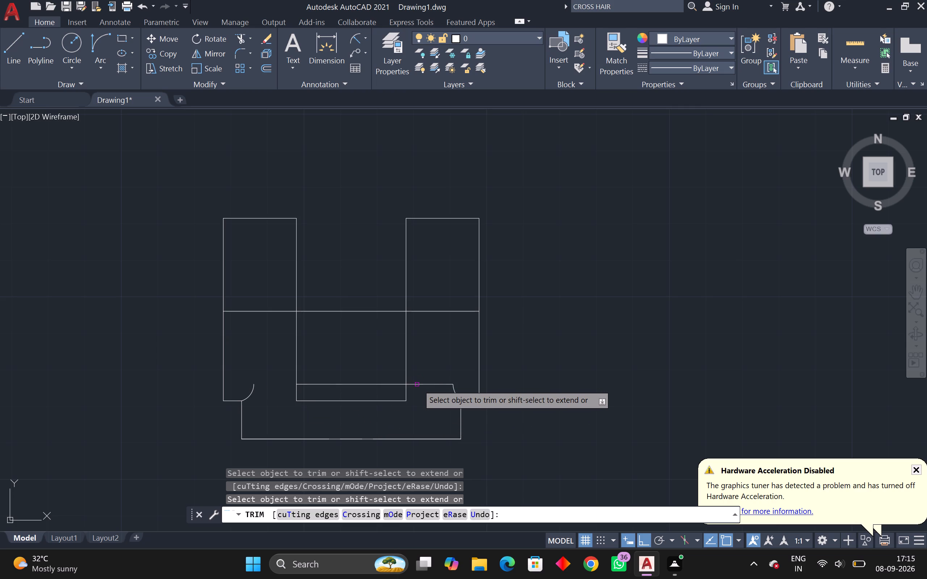
{"action": "left_click", "coordinate": [418, 384]}
{"action": "left_click", "coordinate": [393, 385]}
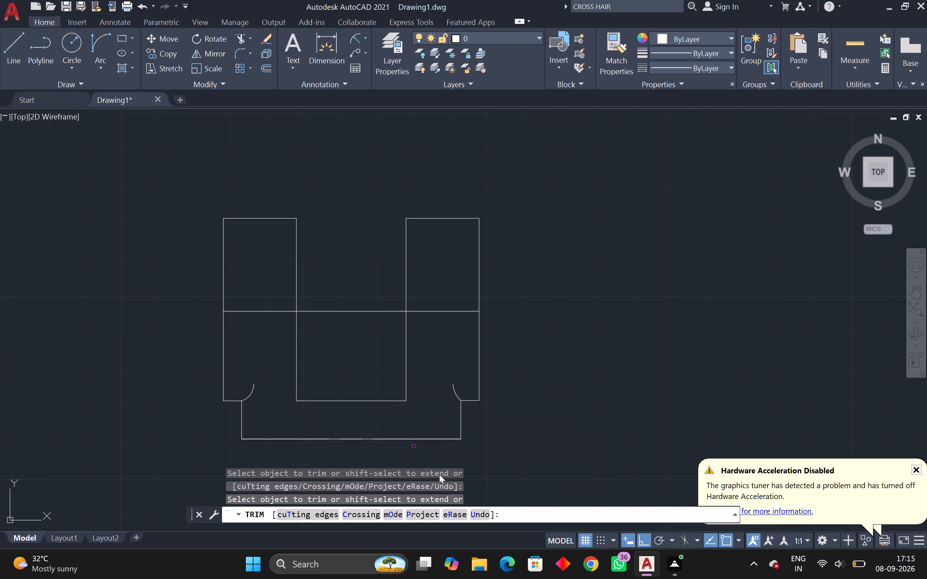
Draw a 55-unit horizontal line joining the upper ends of the two corner arcs.
{"action": "key", "text": "l"}
{"action": "key", "text": "Escape"}
{"action": "key", "text": "Escape"}
{"action": "type", "text": "L"}
{"action": "key", "text": "space"}
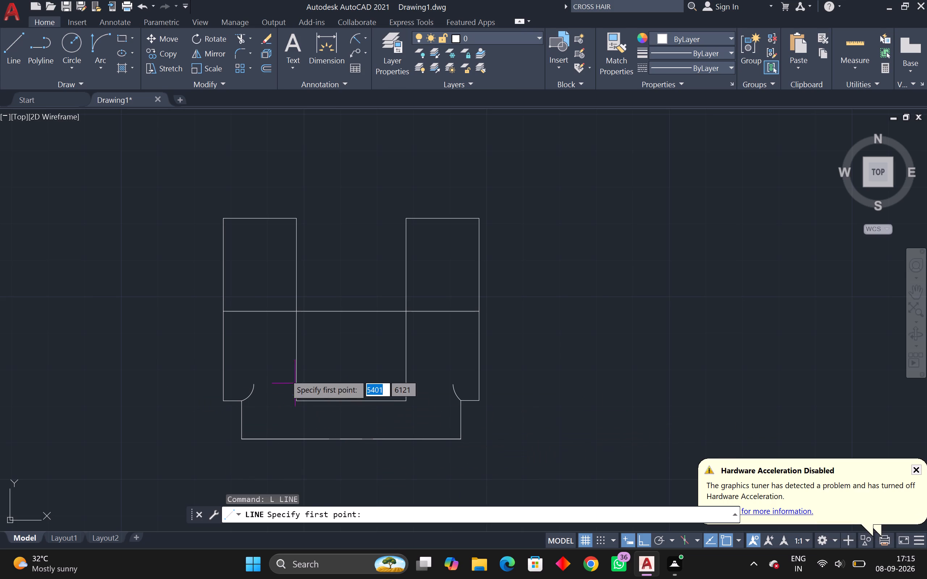
{"action": "left_click", "coordinate": [255, 384]}
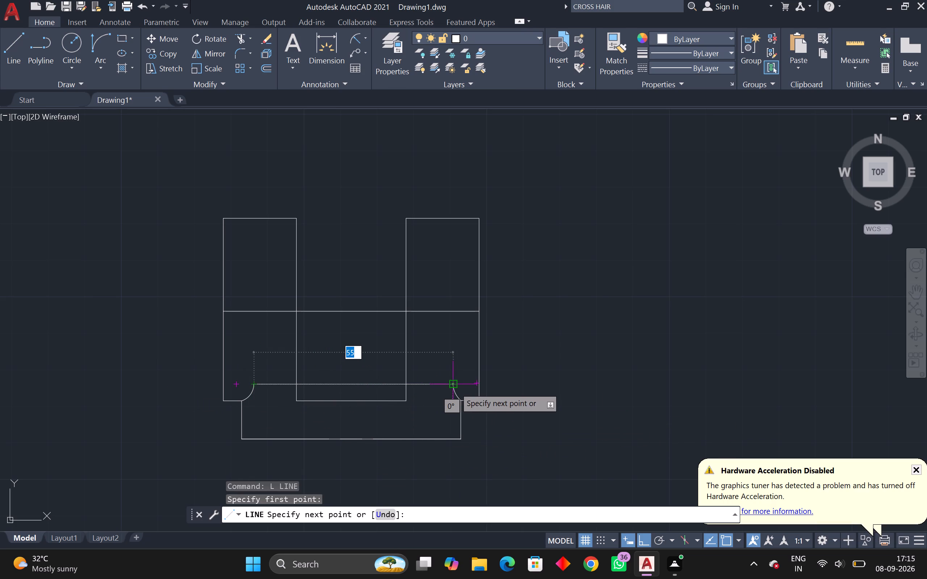
{"action": "left_click", "coordinate": [455, 388]}
{"action": "key", "text": "Escape"}
{"action": "key", "text": "Escape"}
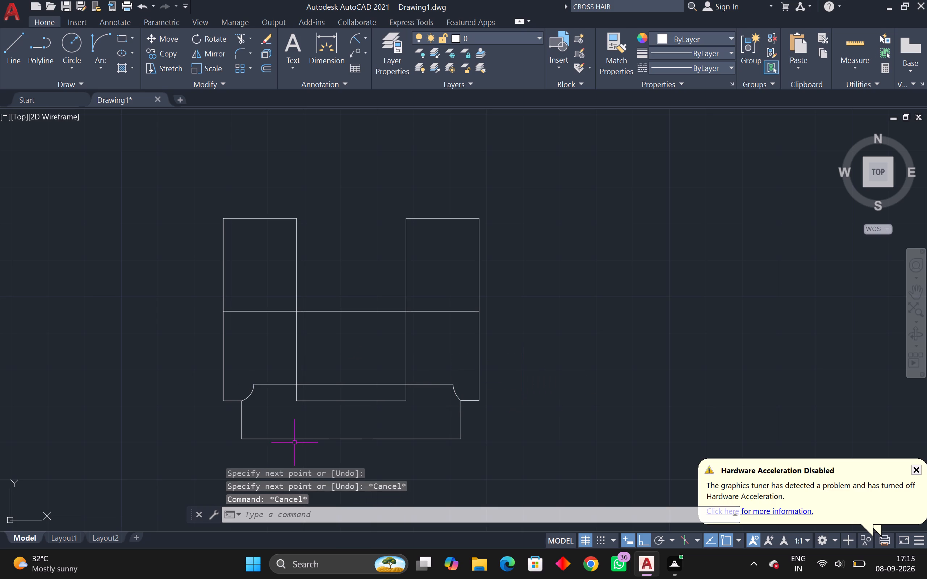
Set the linetype to ACAD_ISO08W100 and draw a horizontal sample line in the empty space above and beside the side view.
{"action": "scroll", "coordinate": [323, 461], "scroll_direction": "down", "scroll_amount": 2}
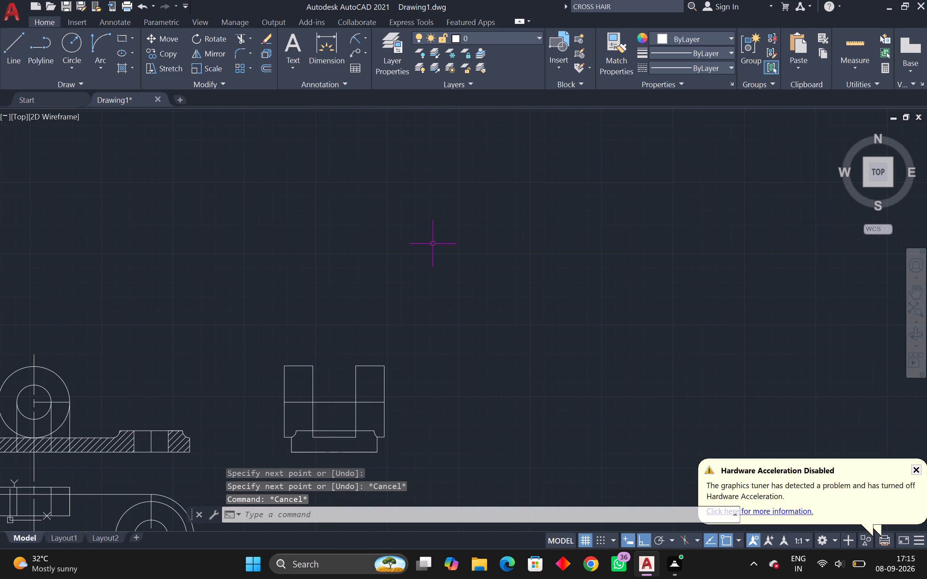
{"action": "left_click", "coordinate": [705, 69]}
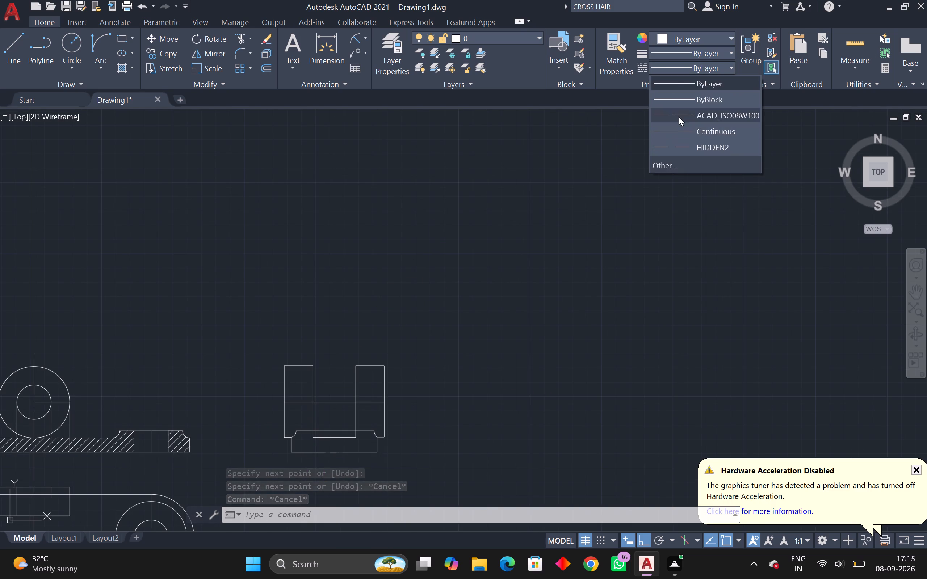
{"action": "left_click", "coordinate": [679, 116]}
{"action": "type", "text": "L"}
{"action": "key", "text": "space"}
{"action": "left_click", "coordinate": [467, 282]}
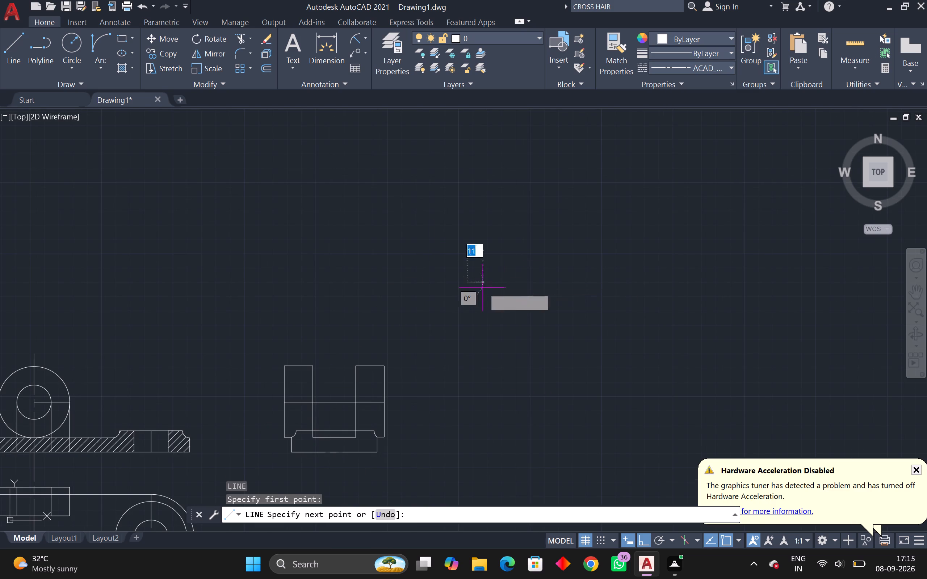
{"action": "left_click", "coordinate": [570, 271]}
{"action": "key", "text": "space"}
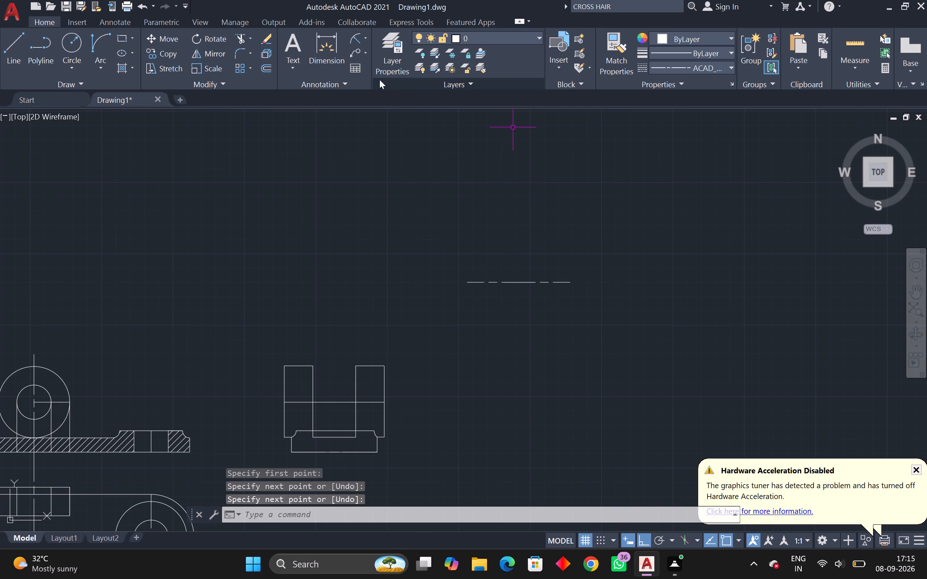
Match the sample line's properties onto the horizontal axis line crossing the two uprights.
{"action": "left_click_drag", "start_coordinate": [542, 272], "coordinate": [533, 289]}
{"action": "left_click", "coordinate": [505, 301]}
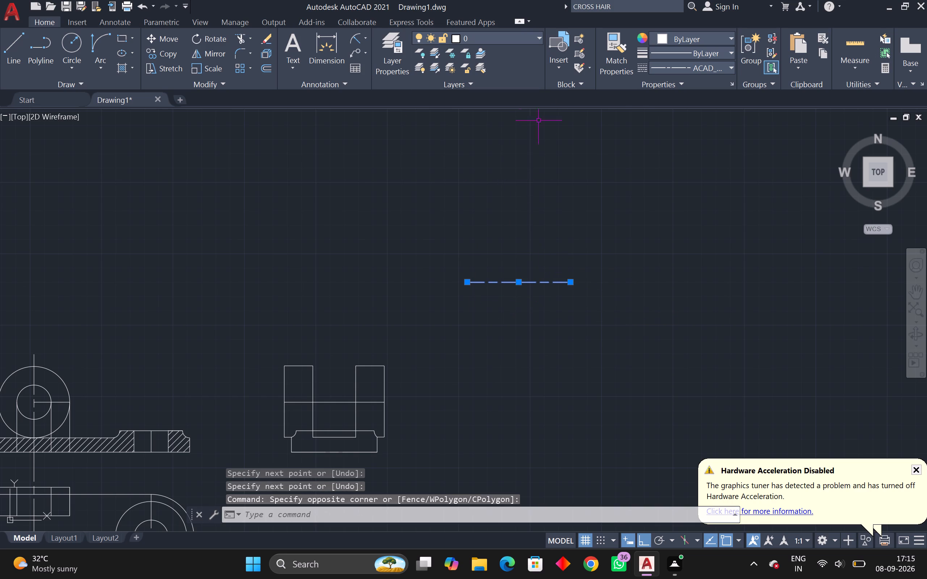
{"action": "left_click", "coordinate": [614, 40]}
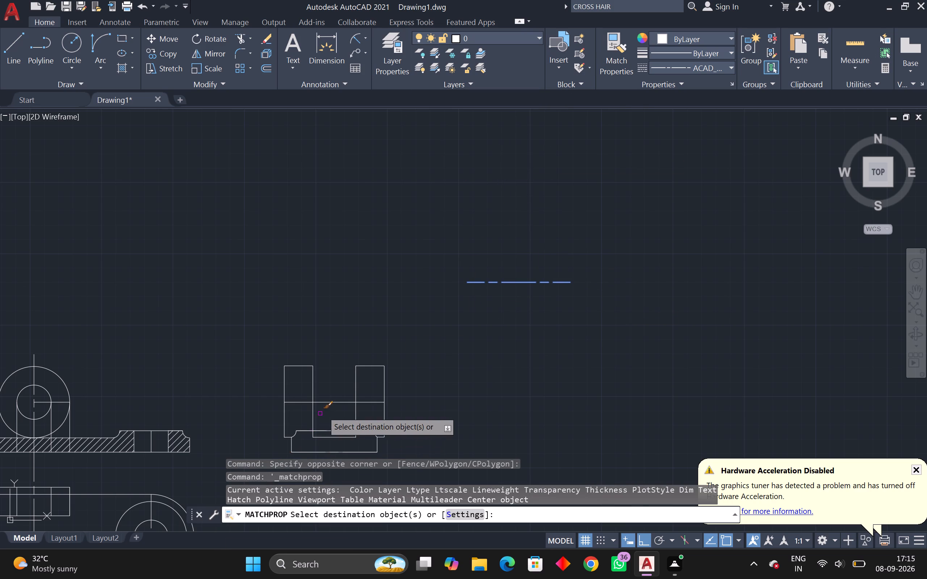
{"action": "left_click", "coordinate": [330, 404]}
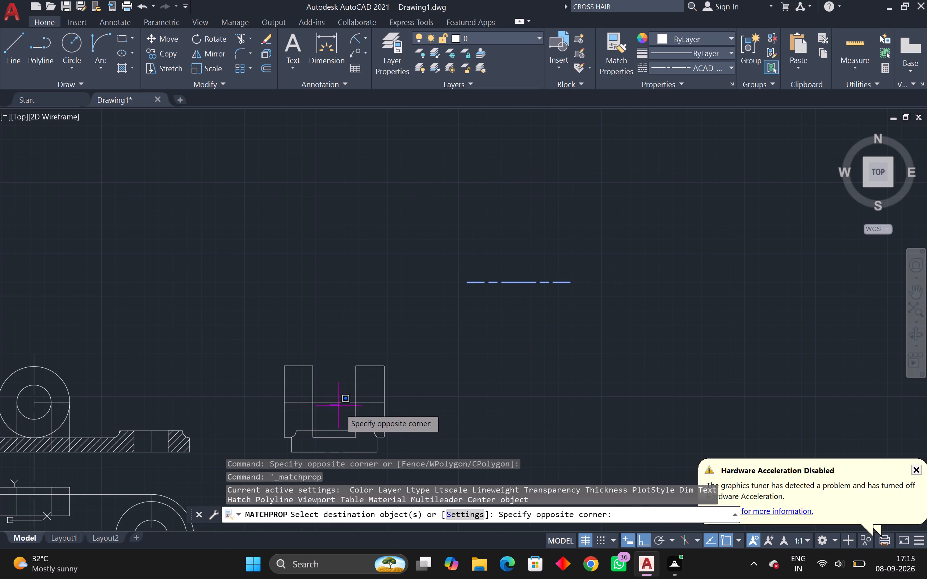
{"action": "left_click", "coordinate": [341, 403]}
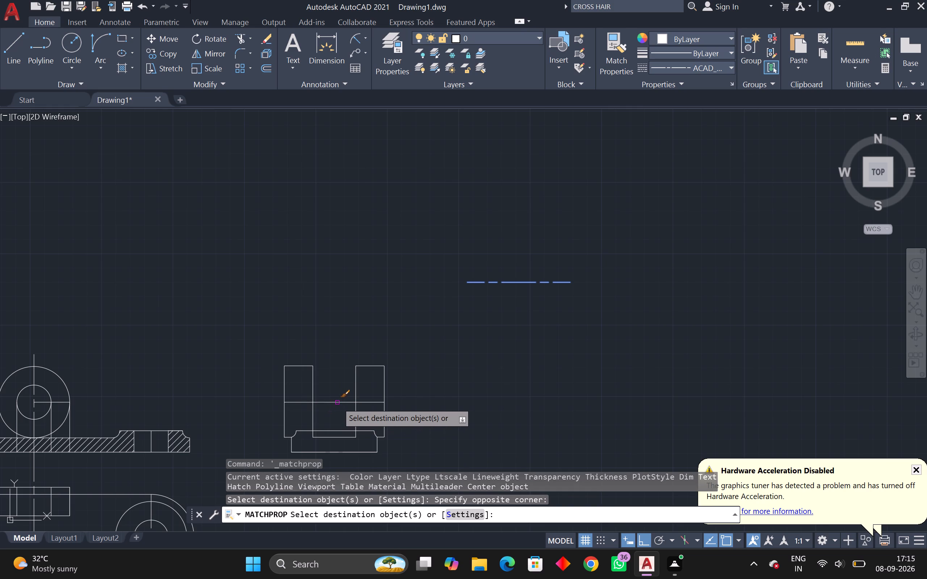
{"action": "left_click", "coordinate": [337, 402]}
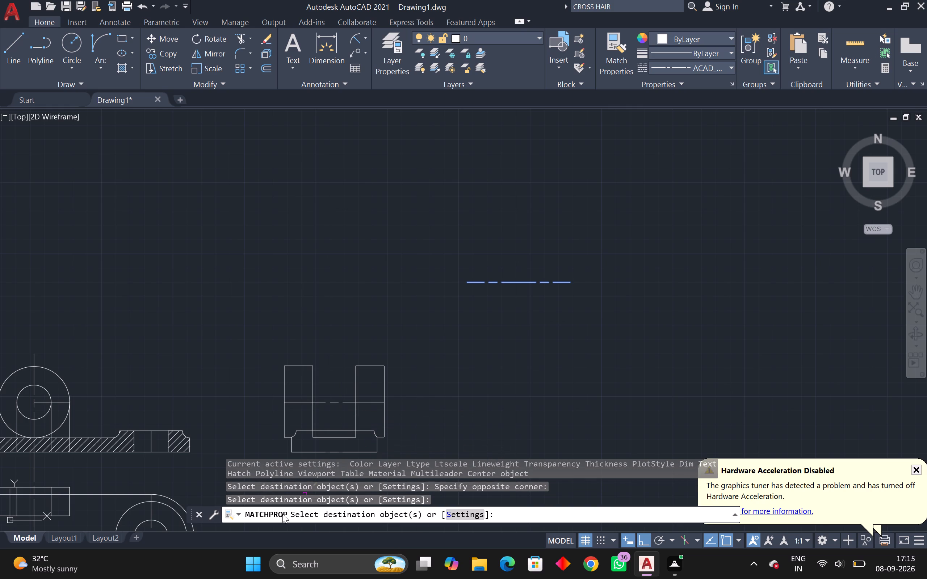
Draw a vertical centre line from the midpoint of the side view's base edge up past the tops of the uprights.
{"action": "middle_click_drag", "start_coordinate": [326, 446], "coordinate": [362, 375]}
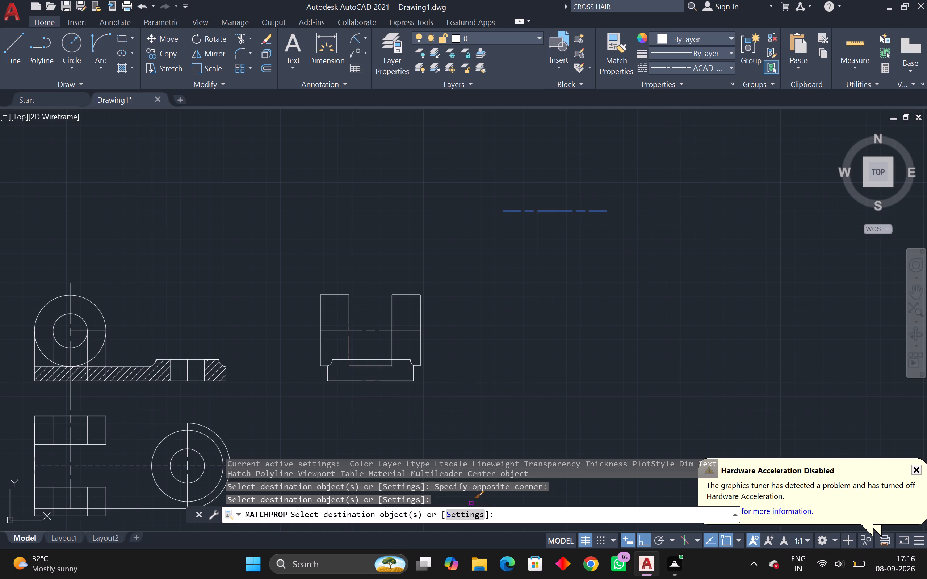
{"action": "key", "text": "Escape"}
{"action": "key", "text": "Escape"}
{"action": "key", "text": "l"}
{"action": "key", "text": "space"}
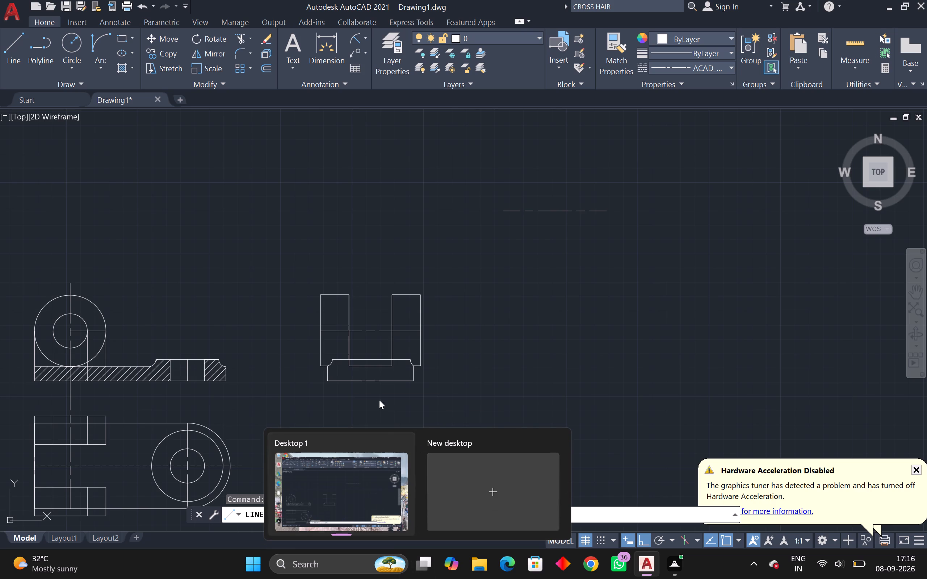
{"action": "left_click", "coordinate": [368, 379]}
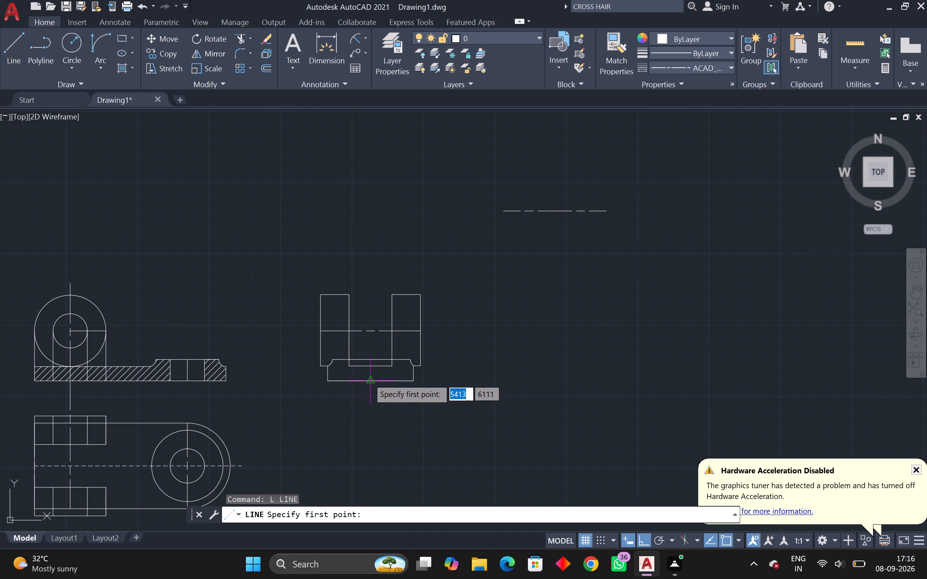
{"action": "left_click", "coordinate": [373, 254]}
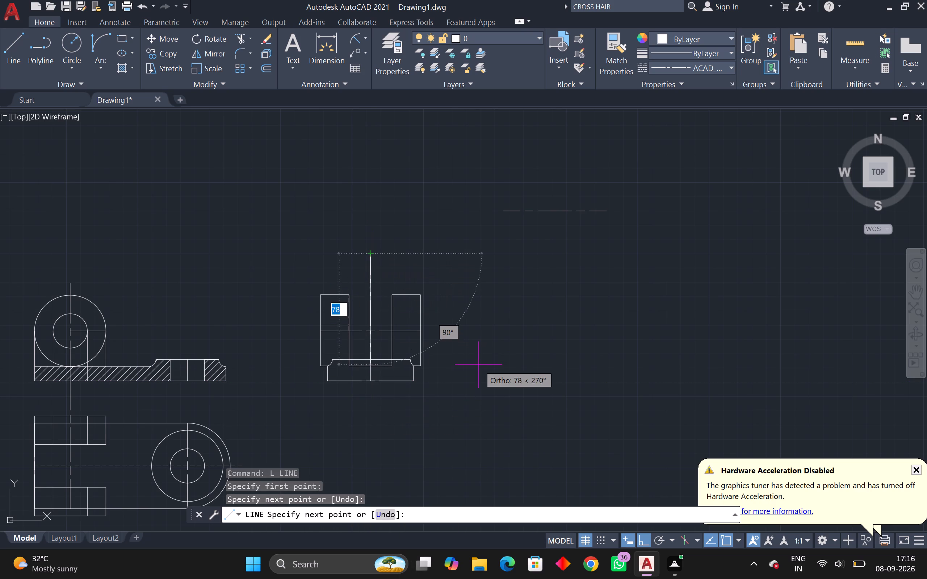
{"action": "key", "text": "Escape"}
{"action": "key", "text": "Escape"}
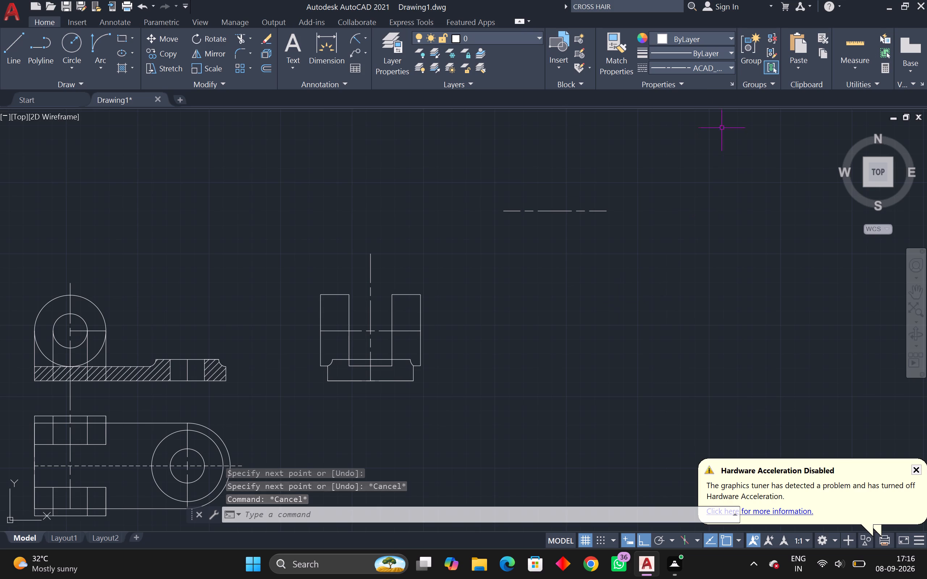
Set the current linetype to HIDDEN2.
{"action": "left_click", "coordinate": [727, 64]}
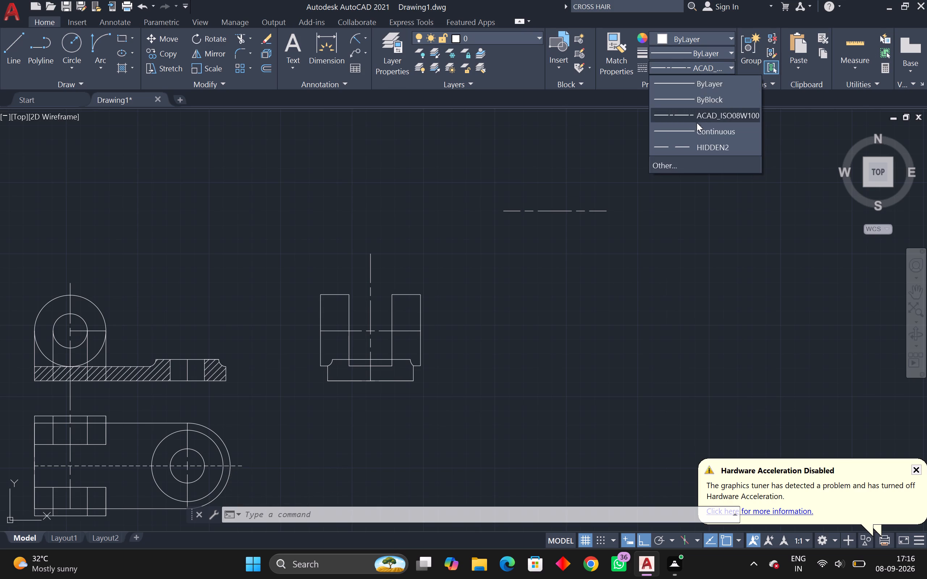
{"action": "left_click", "coordinate": [700, 146]}
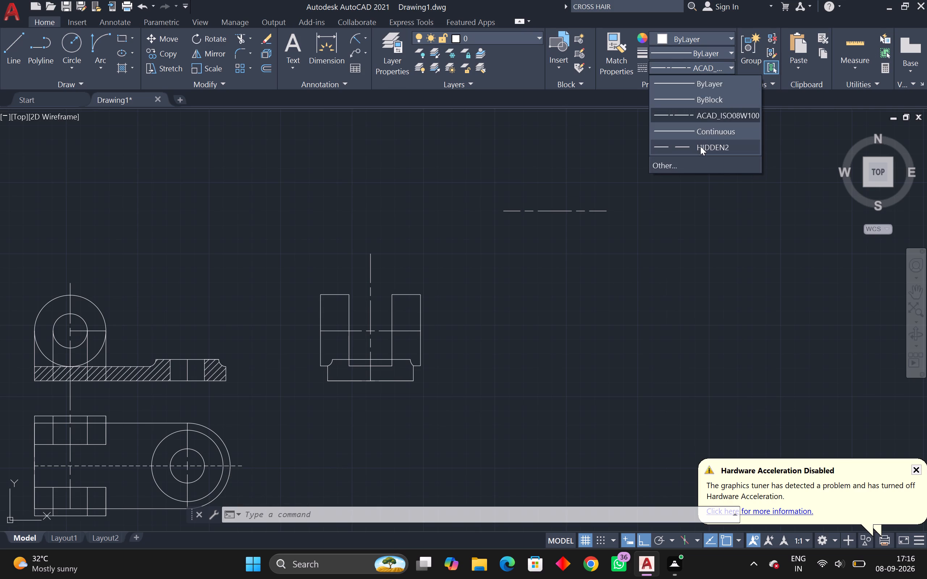
Offset the side view's horizontal axis line 10 units above and 10 units below.
{"action": "middle_click_drag", "start_coordinate": [307, 305], "coordinate": [386, 233]}
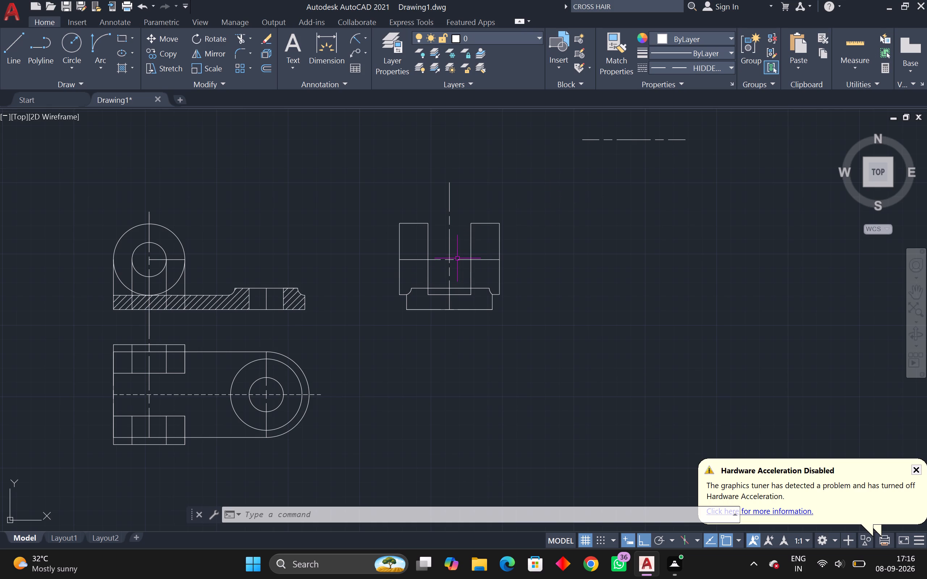
{"action": "key", "text": "o"}
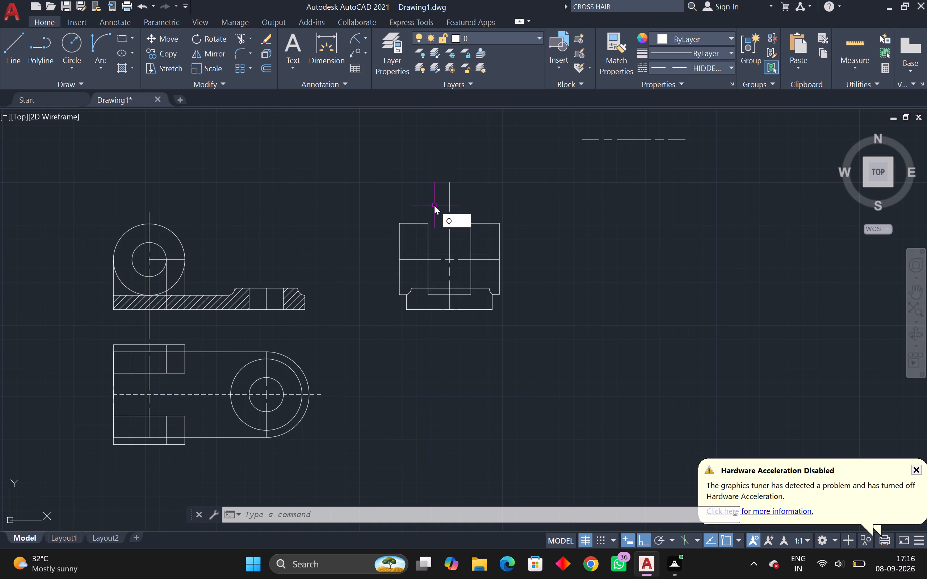
{"action": "key", "text": "f"}
{"action": "key", "text": "space"}
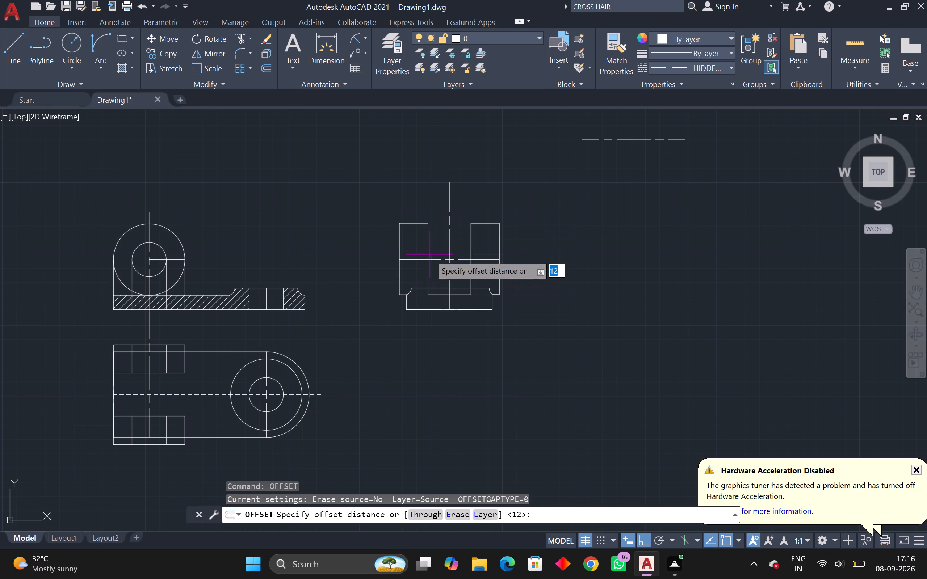
{"action": "type", "text": "10"}
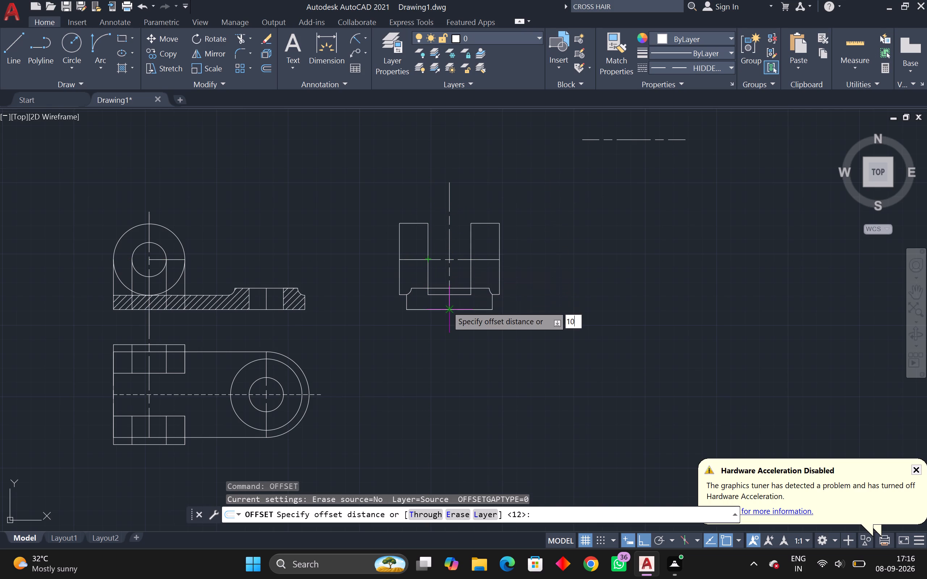
{"action": "key", "text": "Return"}
{"action": "left_click", "coordinate": [455, 258]}
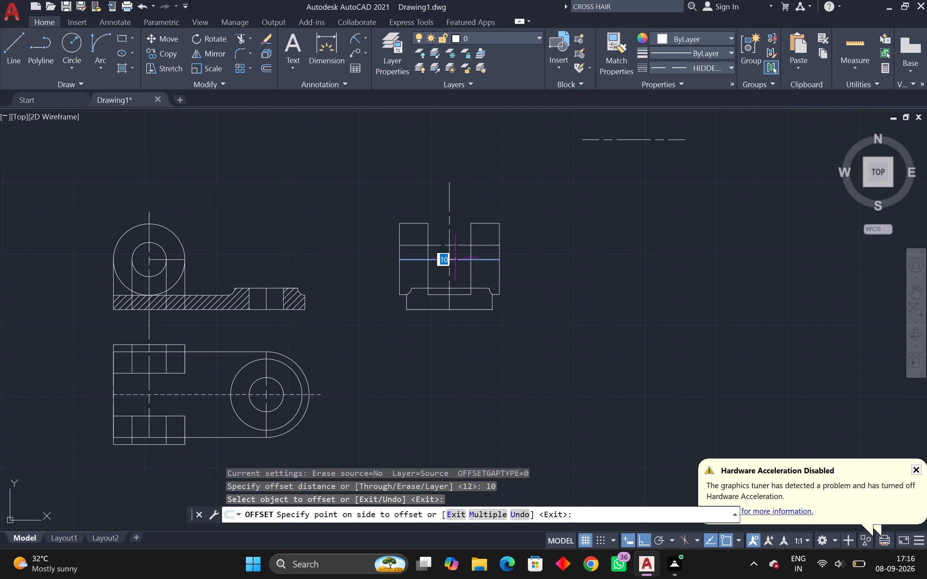
{"action": "left_click", "coordinate": [455, 237]}
{"action": "left_click", "coordinate": [456, 260]}
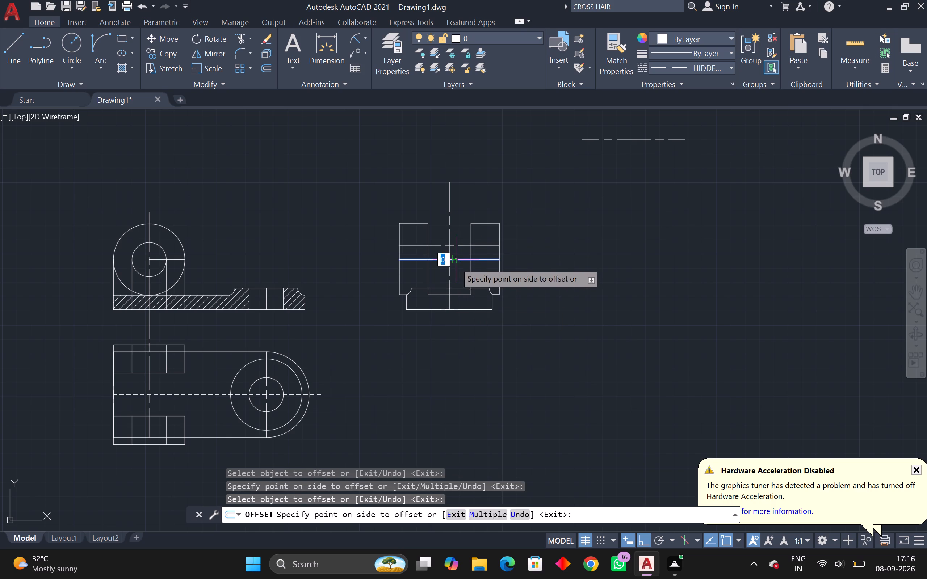
{"action": "left_click", "coordinate": [454, 273]}
{"action": "key", "text": "Escape"}
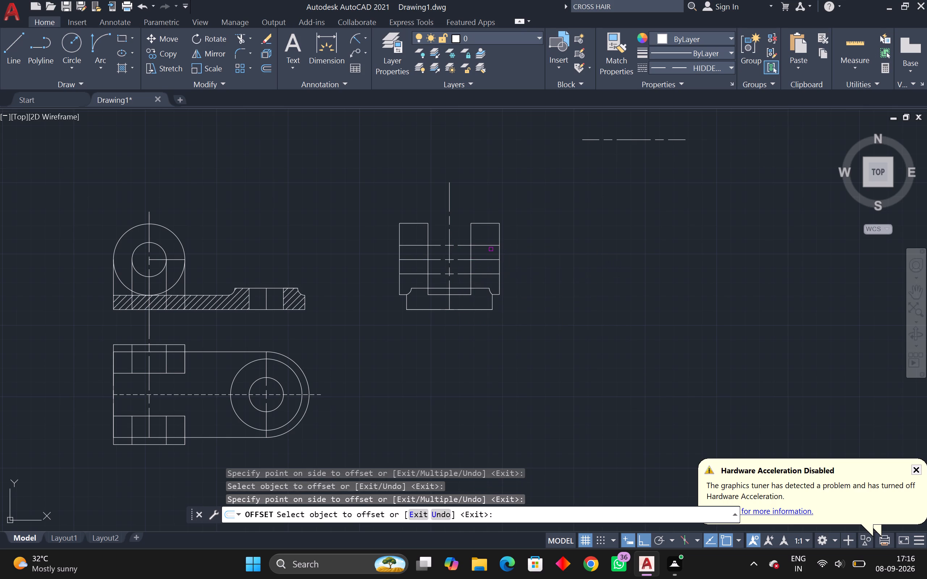
{"action": "key", "text": "Escape"}
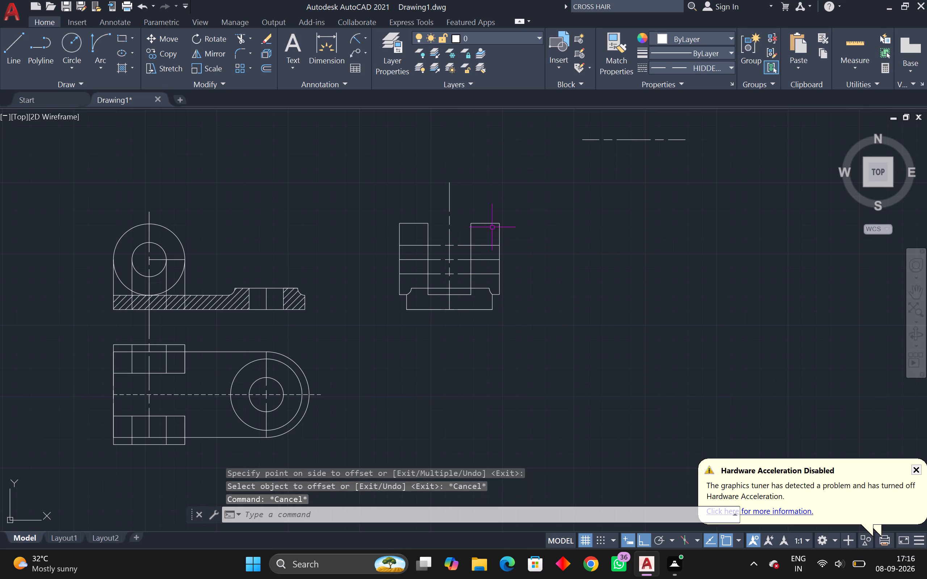
Draw a horizontal HIDDEN2 sample line in the empty space beside the side view, beneath the centre-line sample.
{"action": "type", "text": "L"}
{"action": "key", "text": "space"}
{"action": "left_click", "coordinate": [591, 225]}
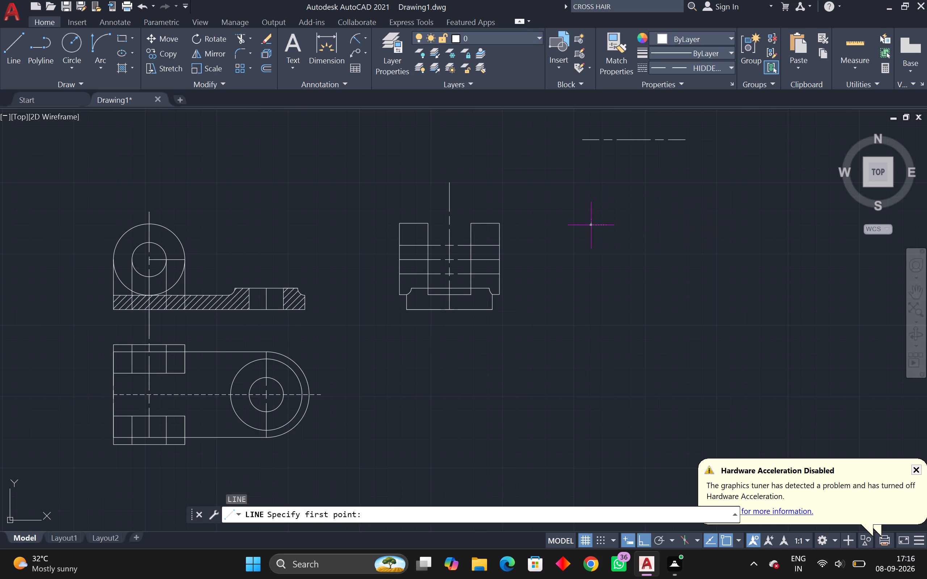
{"action": "left_click", "coordinate": [669, 206]}
{"action": "key", "text": "space"}
{"action": "key", "text": "space"}
Trim the axis line and its two offset lines out of the gap between the two uprights.
{"action": "scroll", "coordinate": [432, 281], "scroll_direction": "up", "scroll_amount": 2}
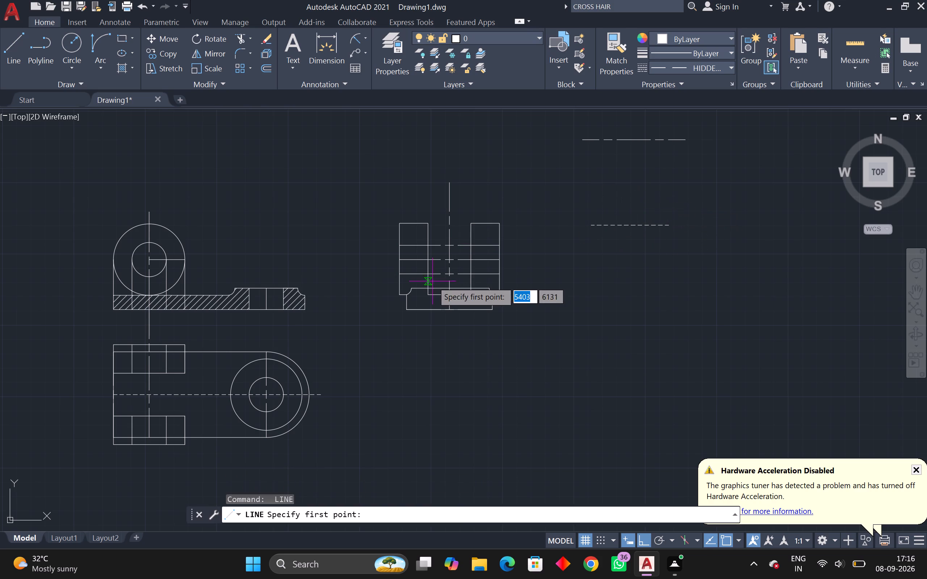
{"action": "scroll", "coordinate": [432, 281], "scroll_direction": "up", "scroll_amount": 1}
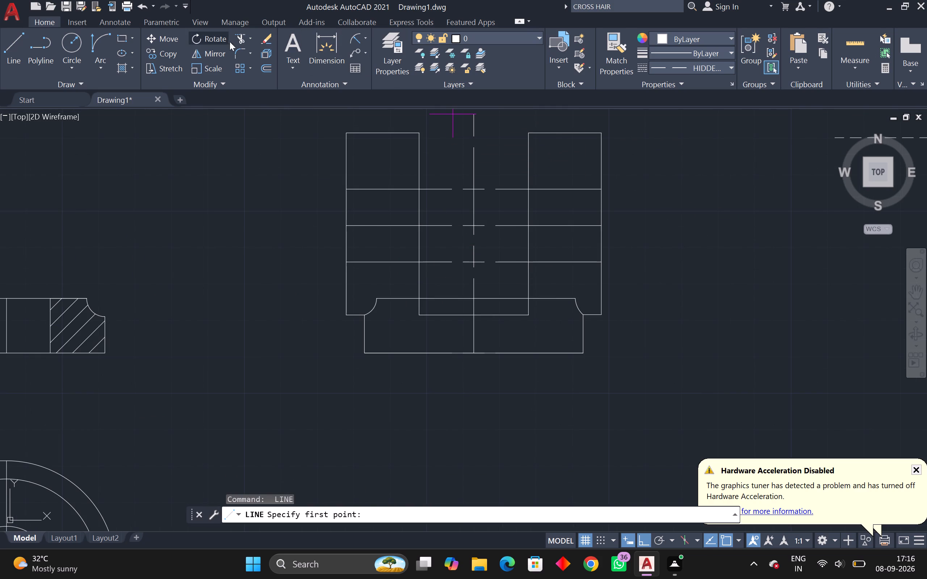
{"action": "left_click", "coordinate": [242, 38]}
{"action": "left_click_drag", "start_coordinate": [450, 181], "coordinate": [449, 238]}
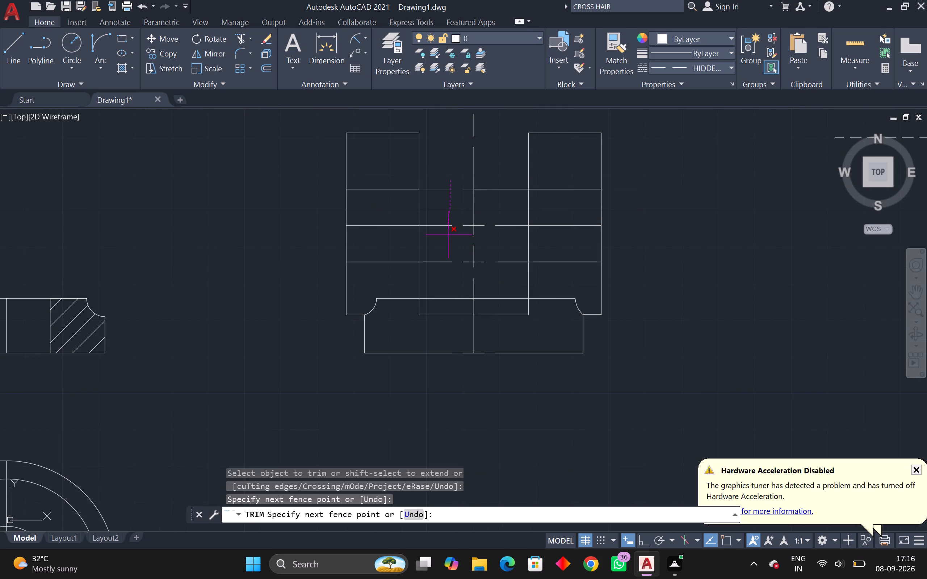
{"action": "left_click_drag", "start_coordinate": [449, 238], "coordinate": [452, 279]}
{"action": "left_click_drag", "start_coordinate": [500, 172], "coordinate": [507, 206]}
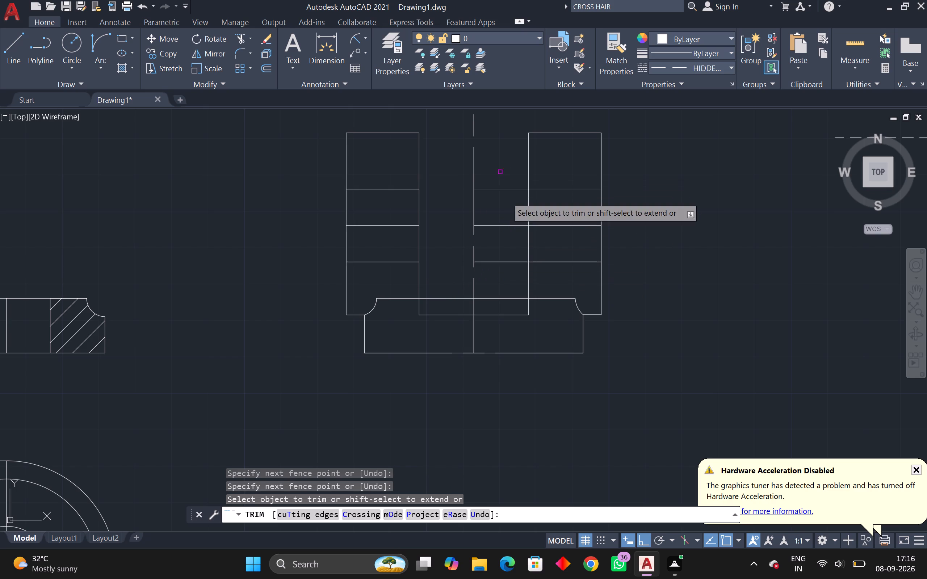
{"action": "left_click_drag", "start_coordinate": [507, 206], "coordinate": [505, 285]}
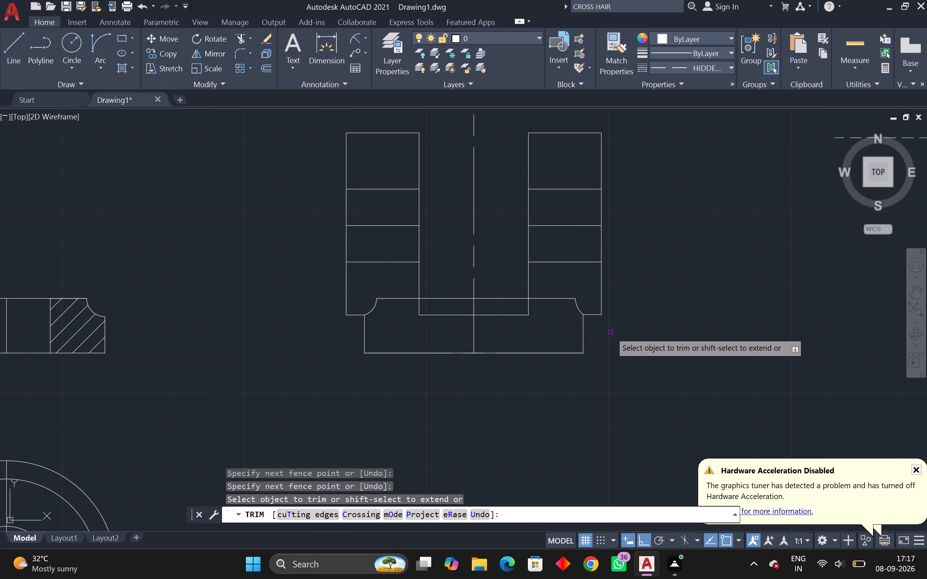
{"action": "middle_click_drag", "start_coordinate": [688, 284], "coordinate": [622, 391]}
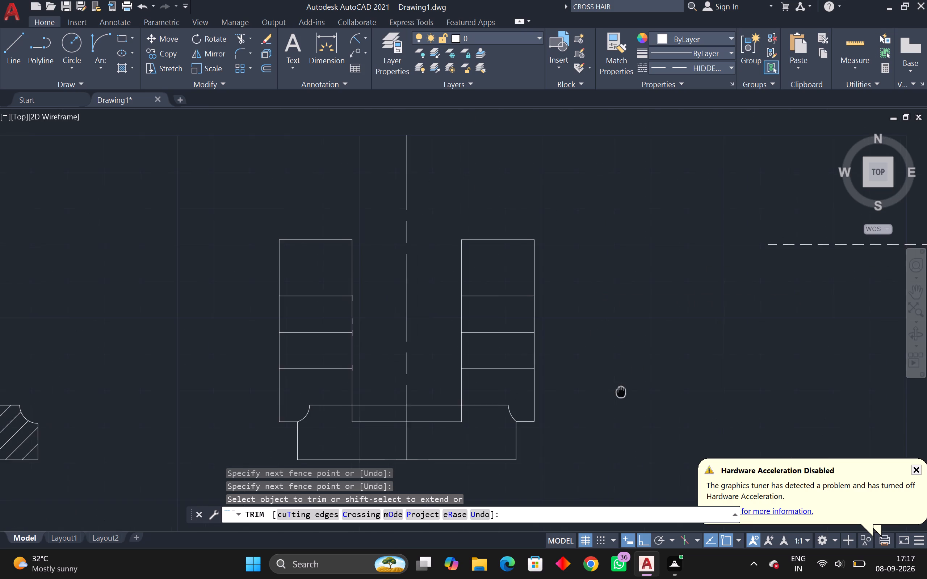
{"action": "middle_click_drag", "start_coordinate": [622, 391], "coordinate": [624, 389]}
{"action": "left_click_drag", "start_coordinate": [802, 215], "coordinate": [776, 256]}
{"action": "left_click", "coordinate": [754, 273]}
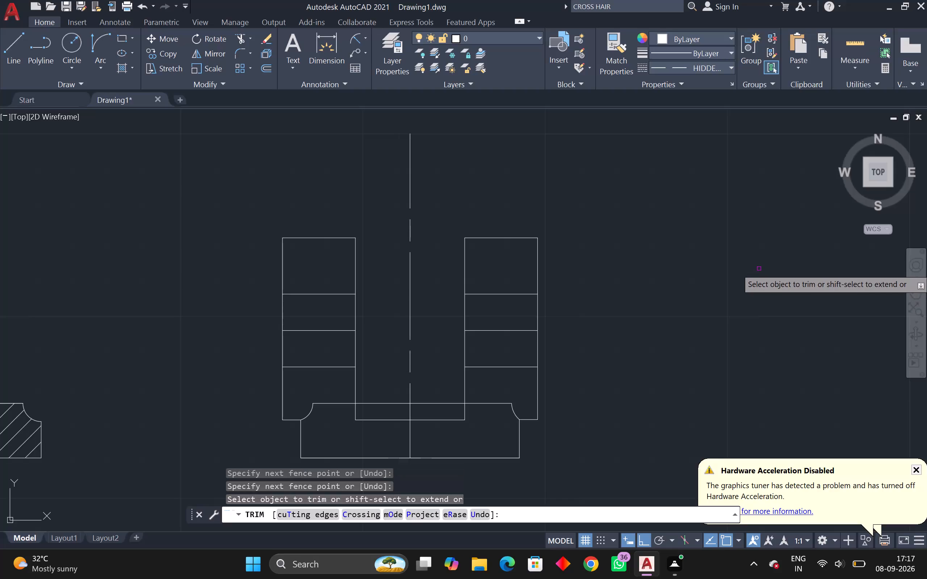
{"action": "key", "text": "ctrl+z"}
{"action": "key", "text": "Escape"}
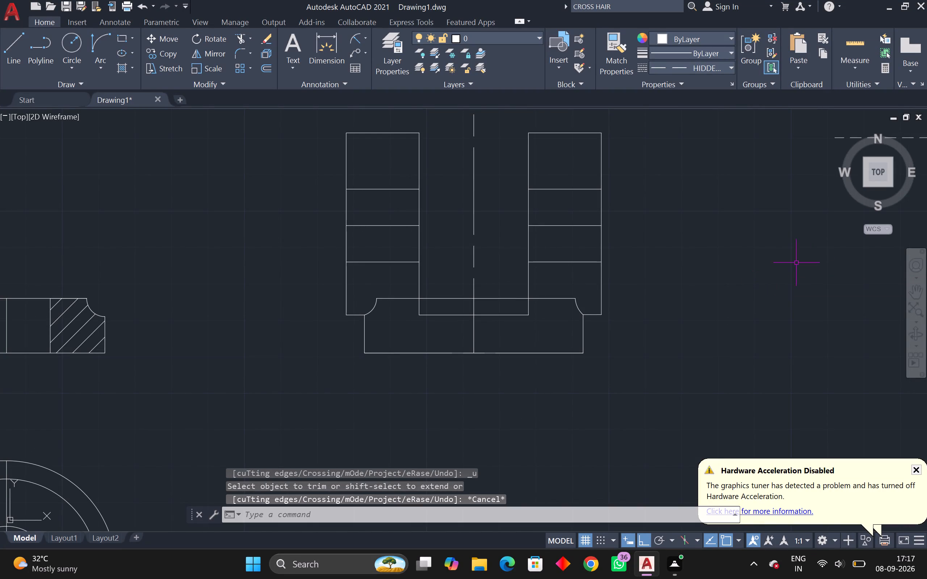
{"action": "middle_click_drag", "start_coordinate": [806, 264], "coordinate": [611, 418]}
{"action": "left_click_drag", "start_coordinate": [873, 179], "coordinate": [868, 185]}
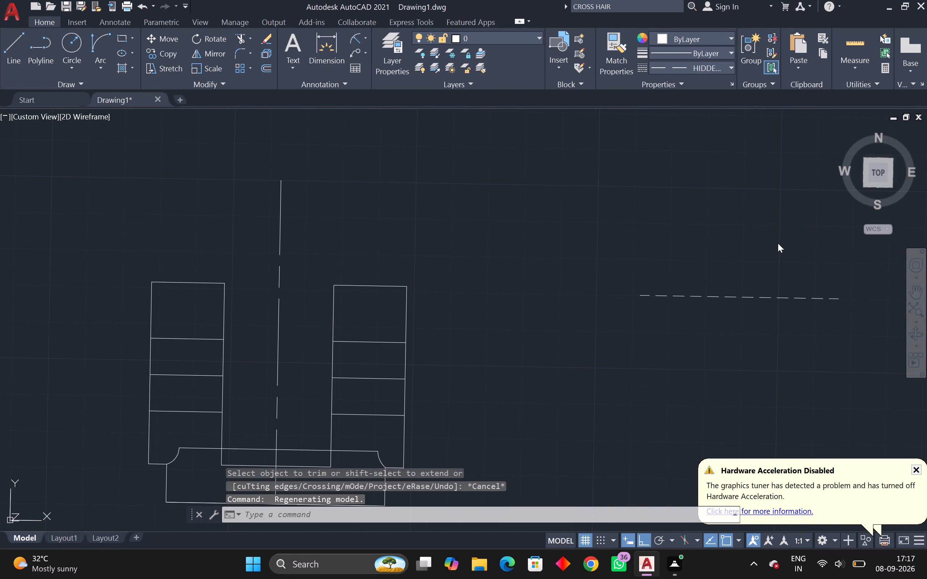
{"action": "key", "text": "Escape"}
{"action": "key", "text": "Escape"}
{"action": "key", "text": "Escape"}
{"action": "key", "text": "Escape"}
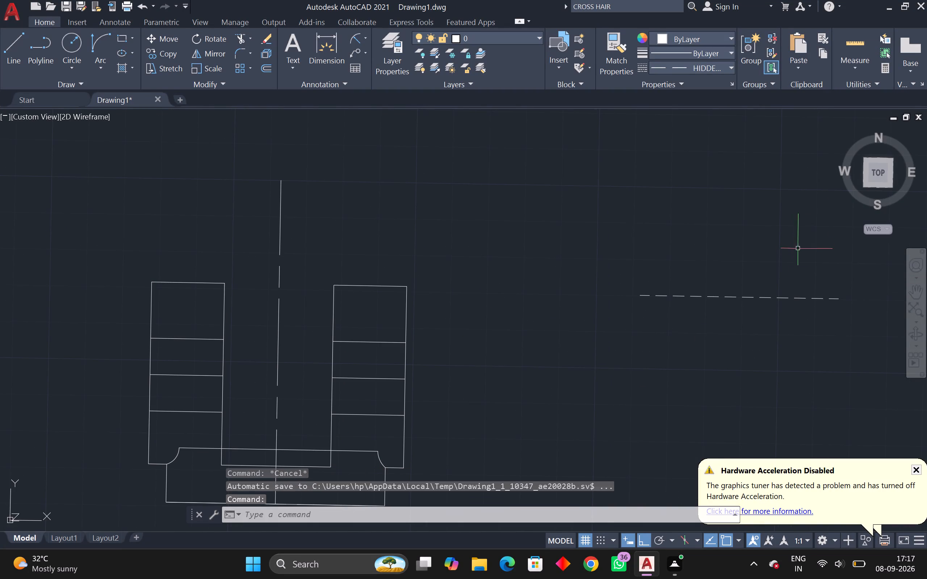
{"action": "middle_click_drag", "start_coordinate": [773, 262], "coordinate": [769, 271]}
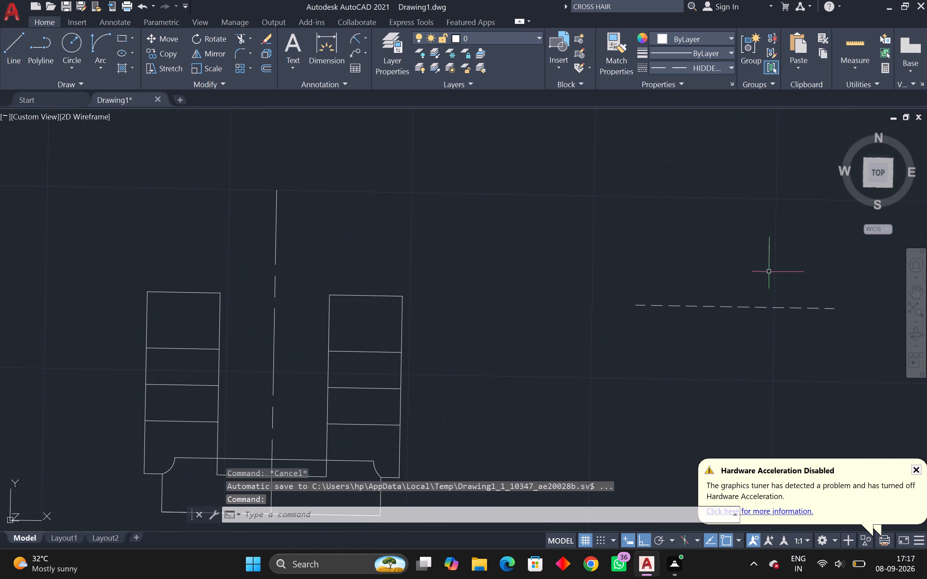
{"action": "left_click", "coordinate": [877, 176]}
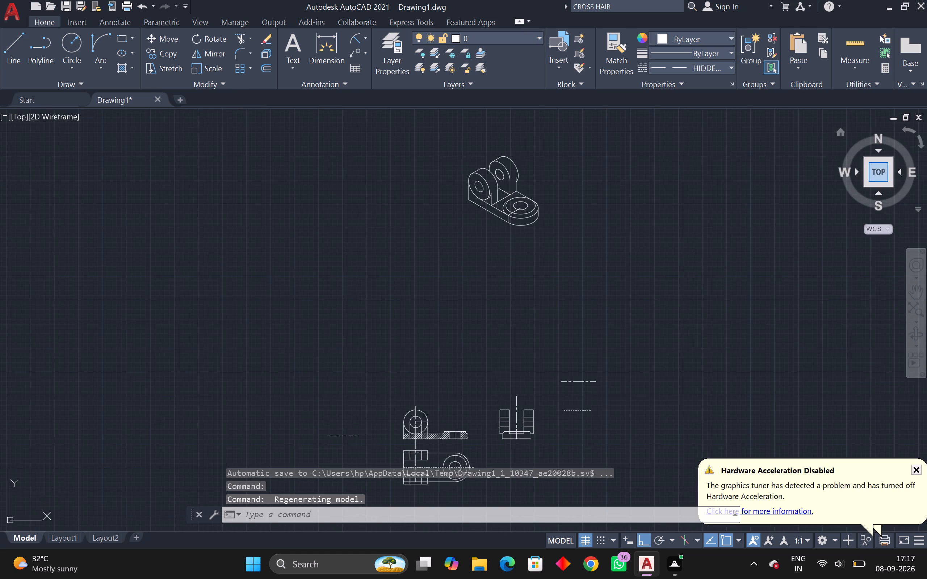
Match the properties of the HIDDEN2 sample line onto the upper and lower hole edges in both uprights of the side view.
{"action": "middle_click_drag", "start_coordinate": [672, 352], "coordinate": [738, 270]}
{"action": "middle_click", "coordinate": [594, 373]}
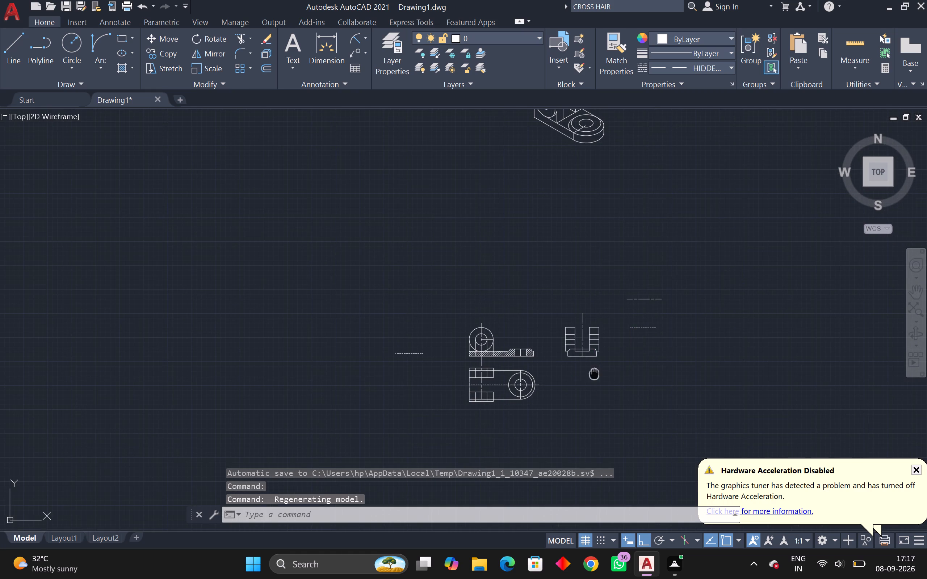
{"action": "middle_click", "coordinate": [594, 373]}
{"action": "scroll", "coordinate": [641, 353], "scroll_direction": "down", "scroll_amount": 1}
{"action": "scroll", "coordinate": [641, 358], "scroll_direction": "up", "scroll_amount": 2}
{"action": "middle_click_drag", "start_coordinate": [645, 345], "coordinate": [697, 292]}
{"action": "scroll", "coordinate": [663, 332], "scroll_direction": "up", "scroll_amount": 1}
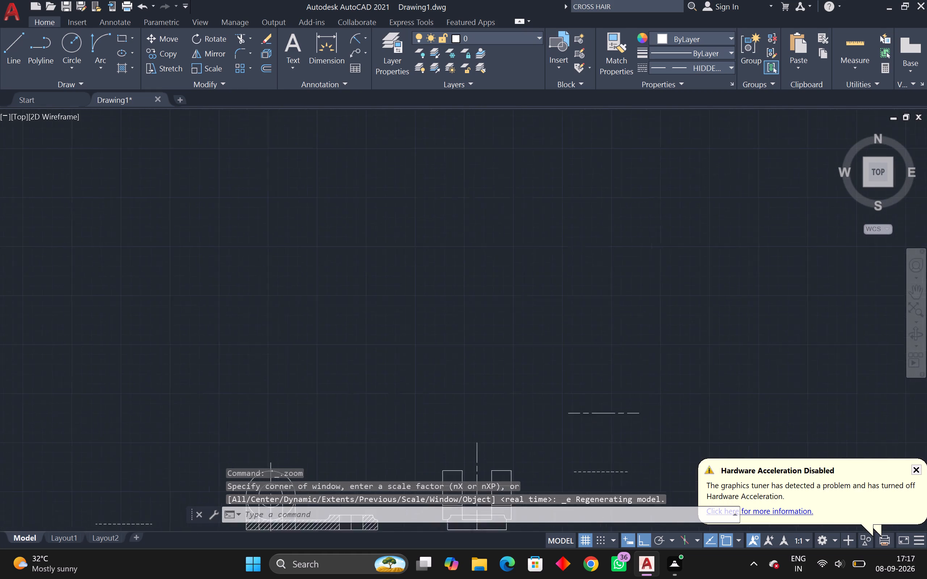
{"action": "middle_click_drag", "start_coordinate": [697, 292], "coordinate": [728, 256]}
{"action": "middle_click_drag", "start_coordinate": [653, 387], "coordinate": [838, 172]}
{"action": "scroll", "coordinate": [772, 265], "scroll_direction": "up", "scroll_amount": 2}
{"action": "middle_click_drag", "start_coordinate": [772, 265], "coordinate": [767, 269]}
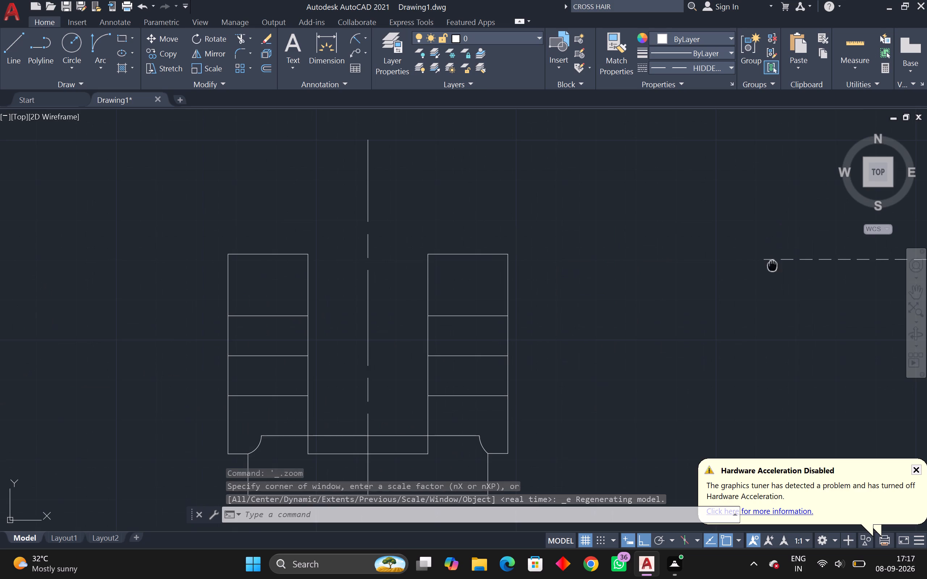
{"action": "middle_click_drag", "start_coordinate": [767, 269], "coordinate": [736, 281]}
{"action": "left_click_drag", "start_coordinate": [797, 233], "coordinate": [775, 256]}
{"action": "left_click", "coordinate": [680, 322]}
{"action": "scroll", "coordinate": [684, 319], "scroll_direction": "down", "scroll_amount": 2}
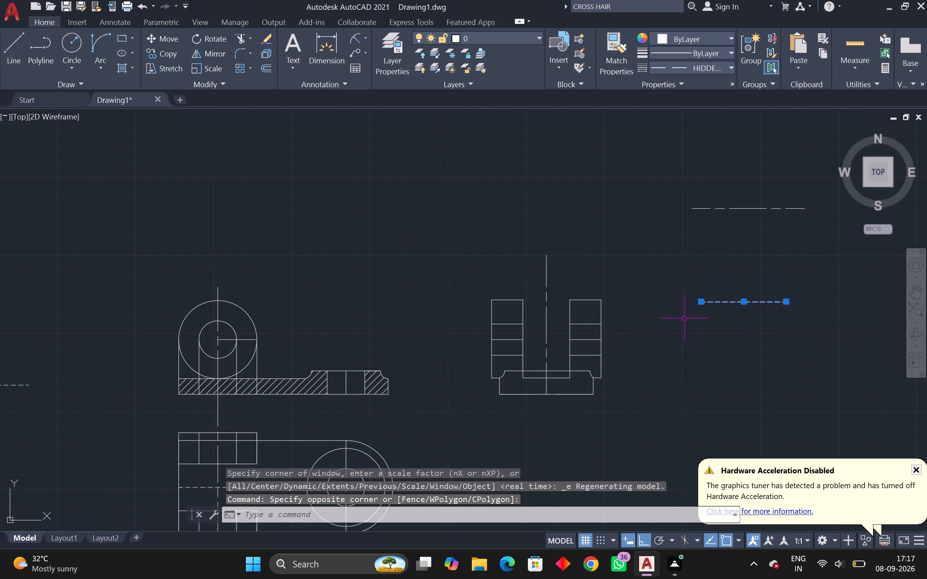
{"action": "left_click", "coordinate": [613, 43]}
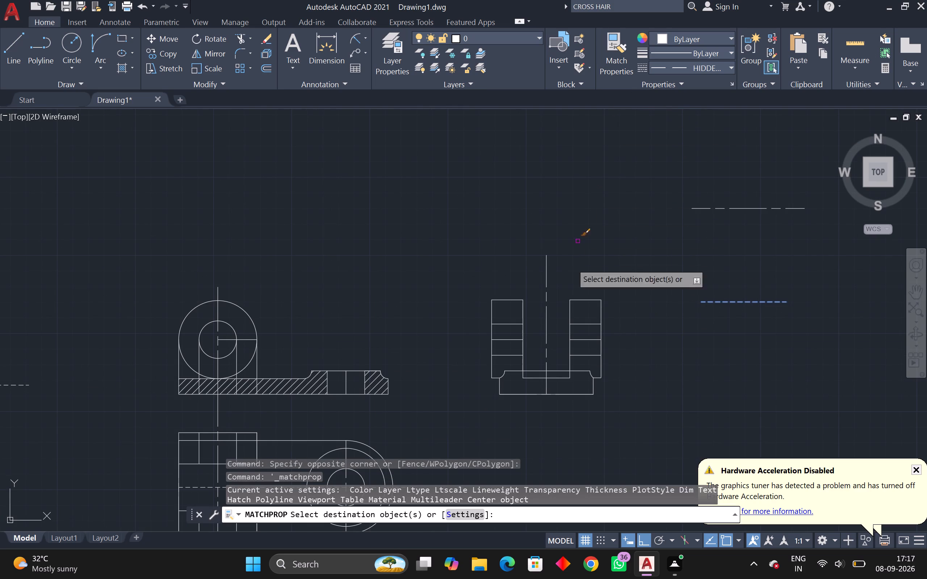
{"action": "middle_click_drag", "start_coordinate": [538, 361], "coordinate": [579, 283]}
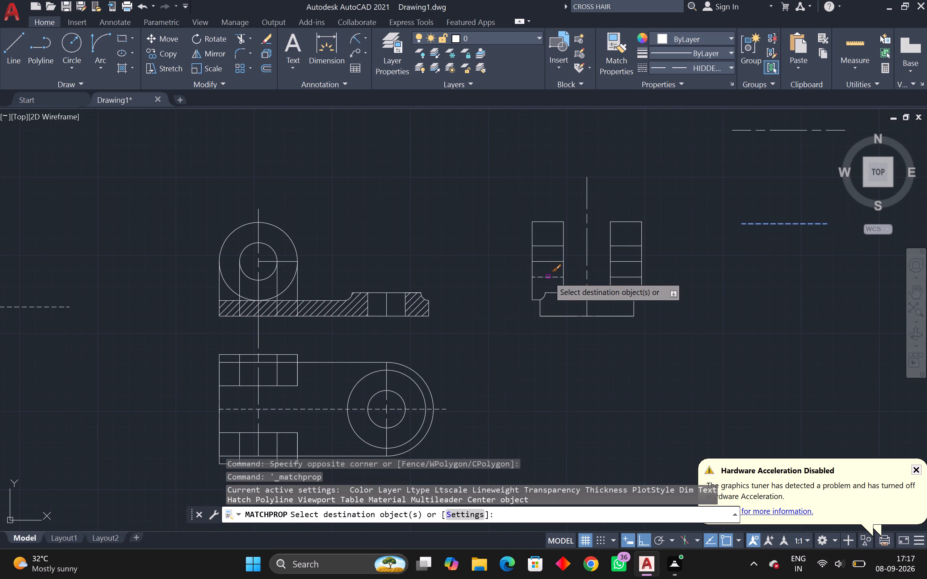
{"action": "left_click", "coordinate": [548, 276]}
{"action": "left_click", "coordinate": [555, 247]}
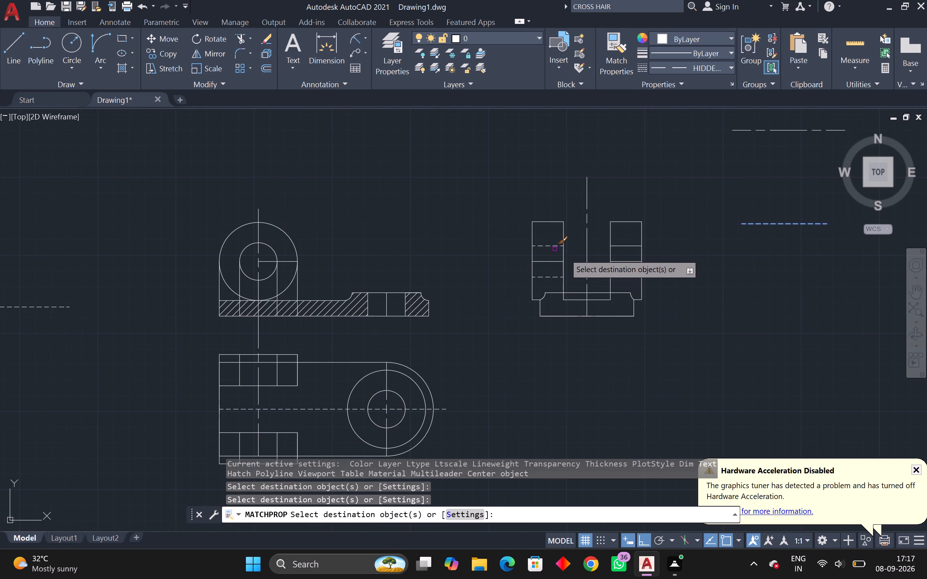
{"action": "left_click", "coordinate": [621, 245]}
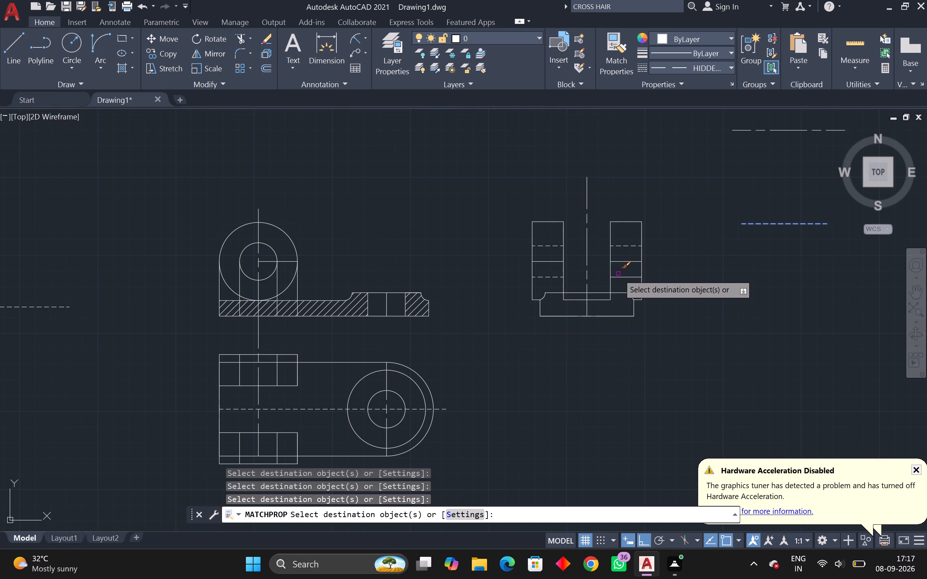
{"action": "left_click", "coordinate": [618, 276]}
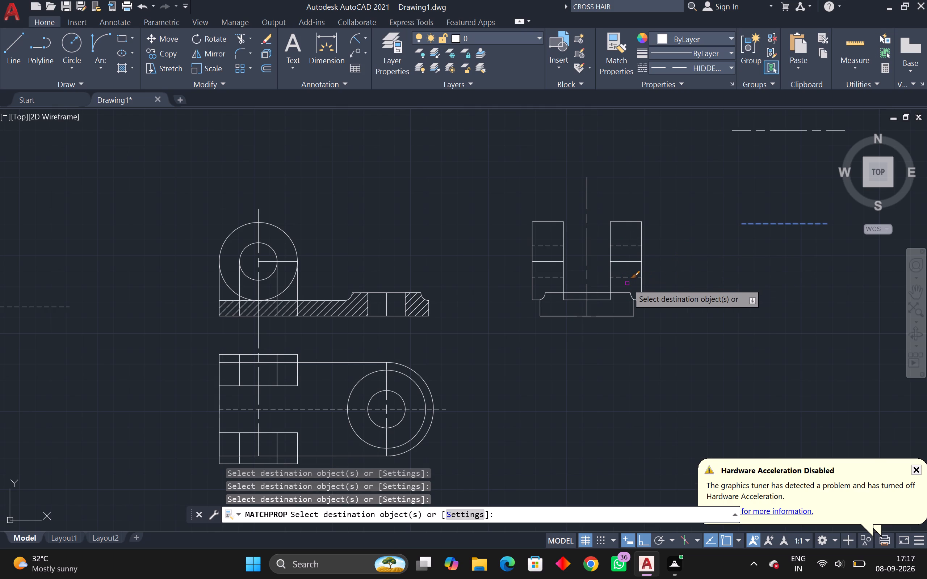
{"action": "key", "text": "Escape"}
{"action": "key", "text": "Escape"}
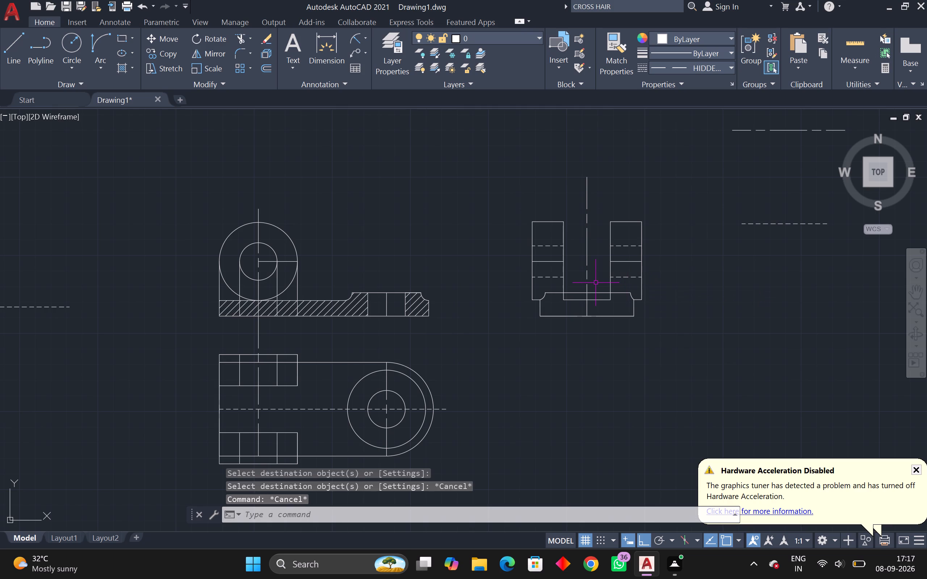
With the linetype set to ByLayer, draw a line 25 up from the left base fillet's lower end, then 15 across to the upright's inner edge.
{"action": "type", "text": "L"}
{"action": "key", "text": "space"}
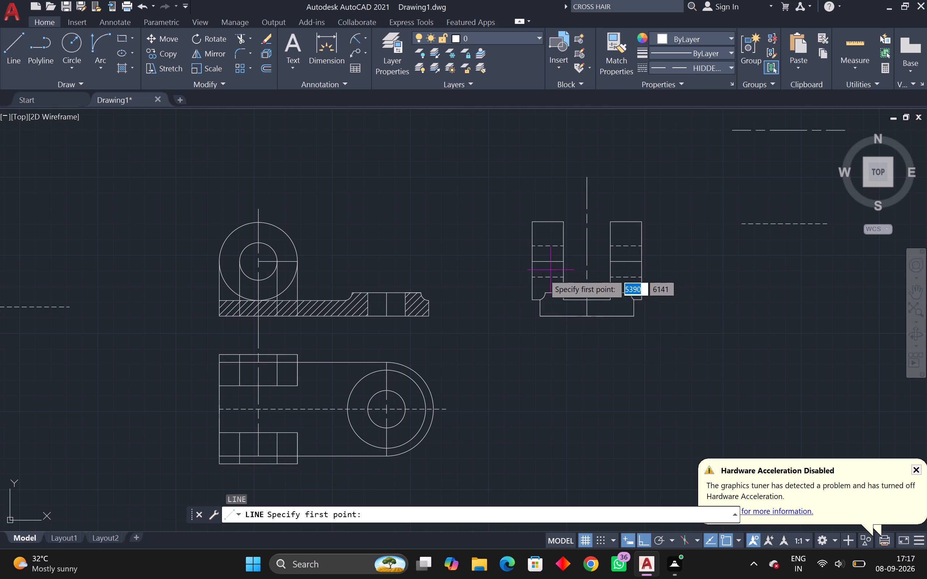
{"action": "left_click", "coordinate": [711, 65]}
{"action": "left_click", "coordinate": [704, 82]}
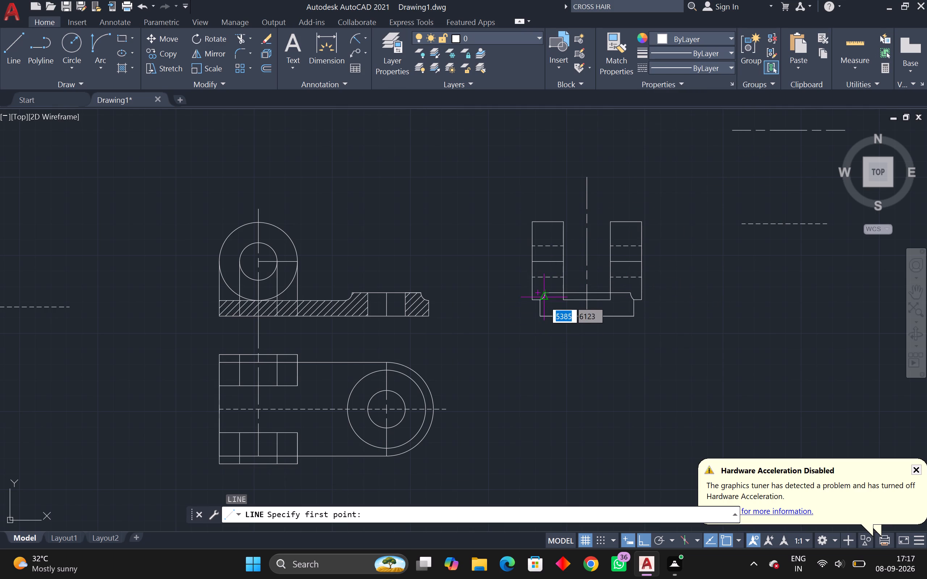
{"action": "left_click", "coordinate": [540, 302]}
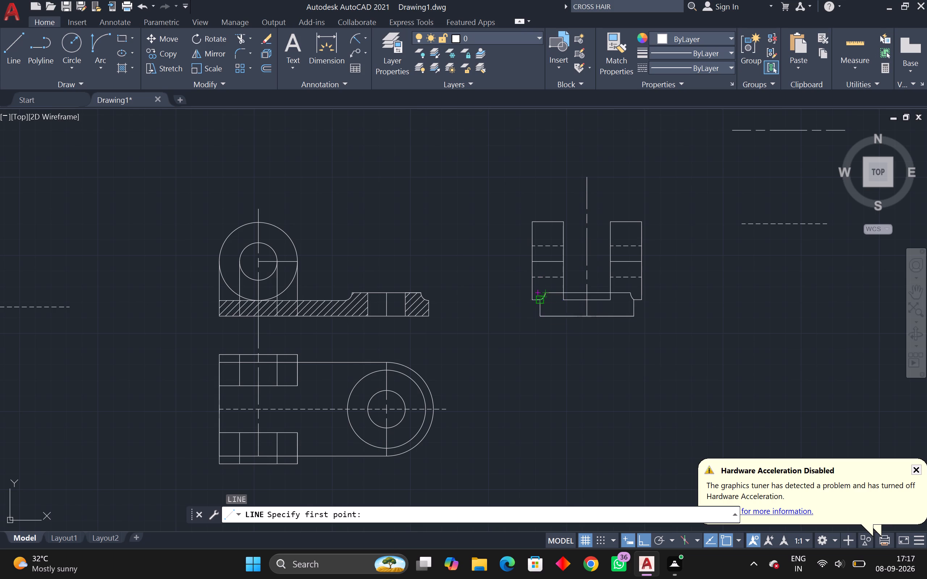
{"action": "left_click", "coordinate": [543, 263]}
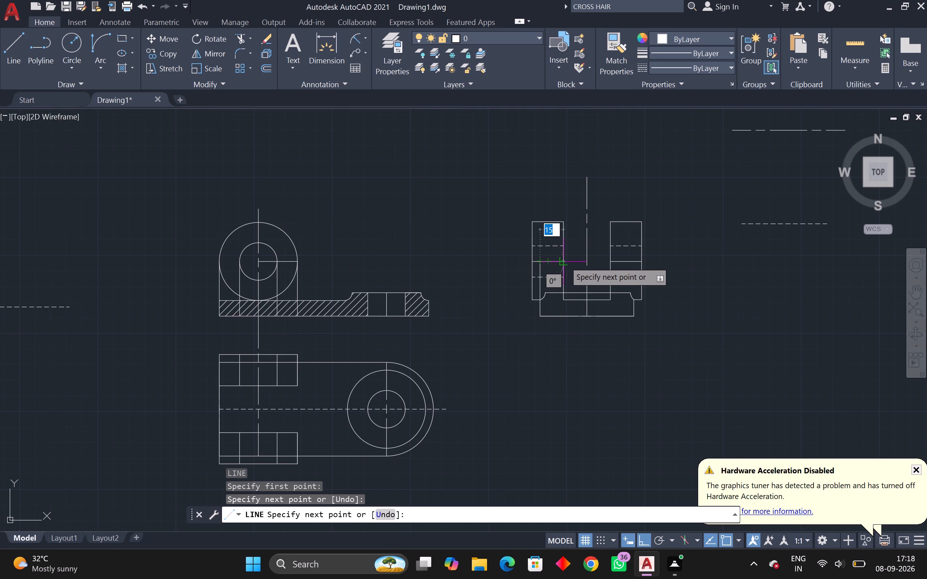
{"action": "left_click", "coordinate": [566, 261]}
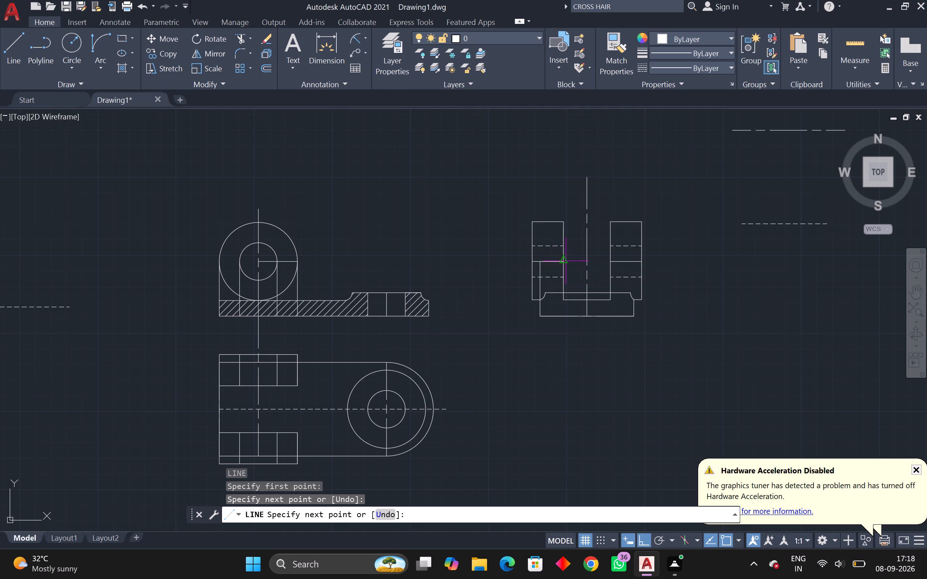
{"action": "key", "text": "space"}
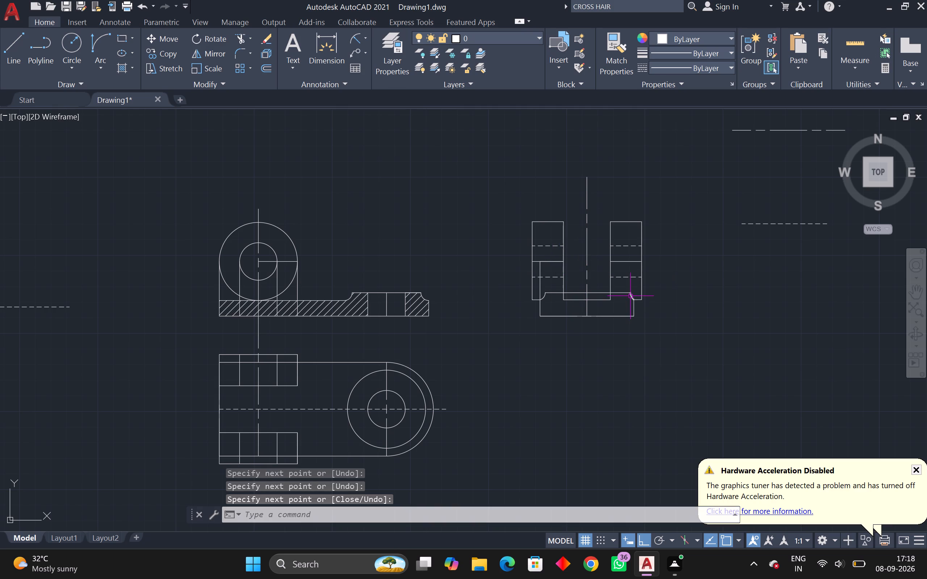
Draw a line from the right base fillet's lower end up to the hole axis, then 15 across to the right upright's inner edge.
{"action": "key", "text": "space"}
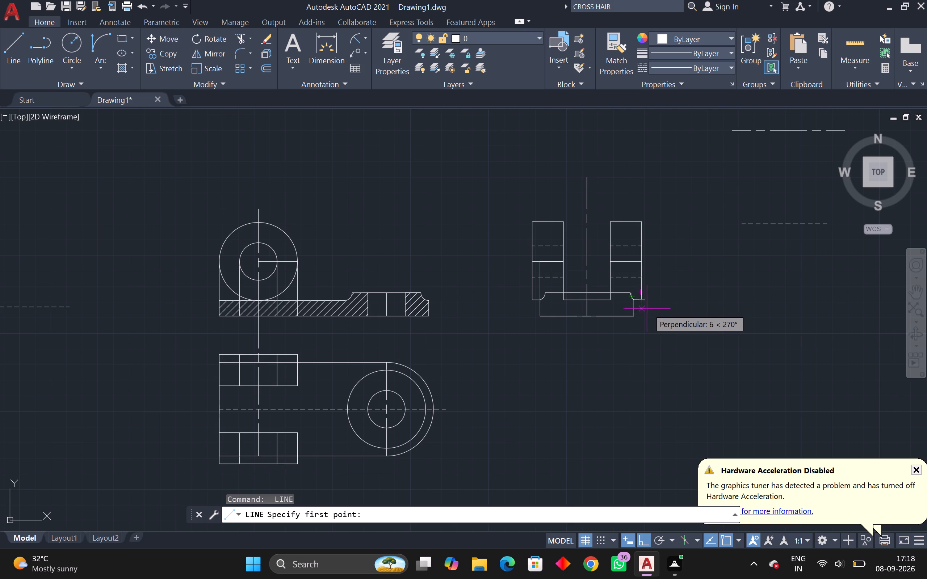
{"action": "scroll", "coordinate": [635, 302], "scroll_direction": "up", "scroll_amount": 3}
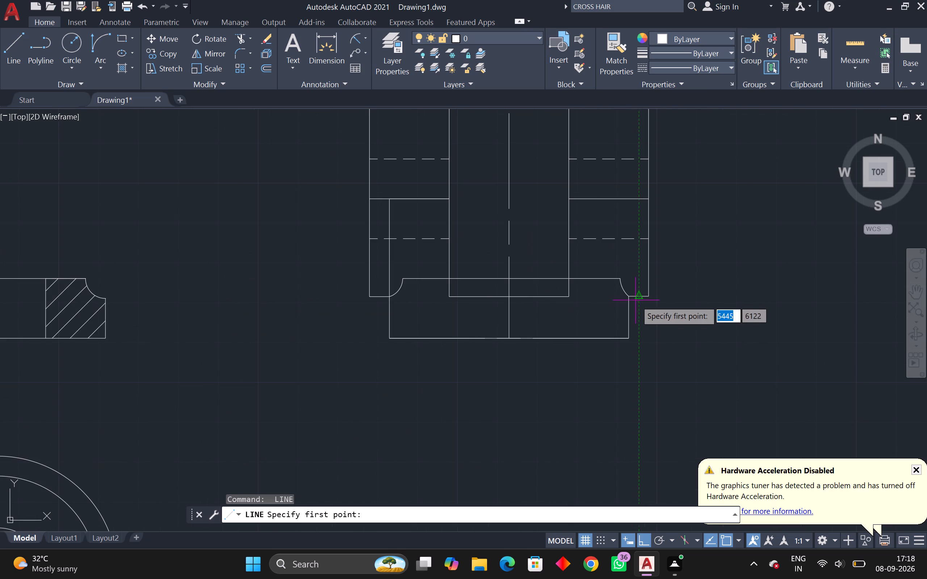
{"action": "left_click_drag", "start_coordinate": [628, 297], "coordinate": [629, 294]}
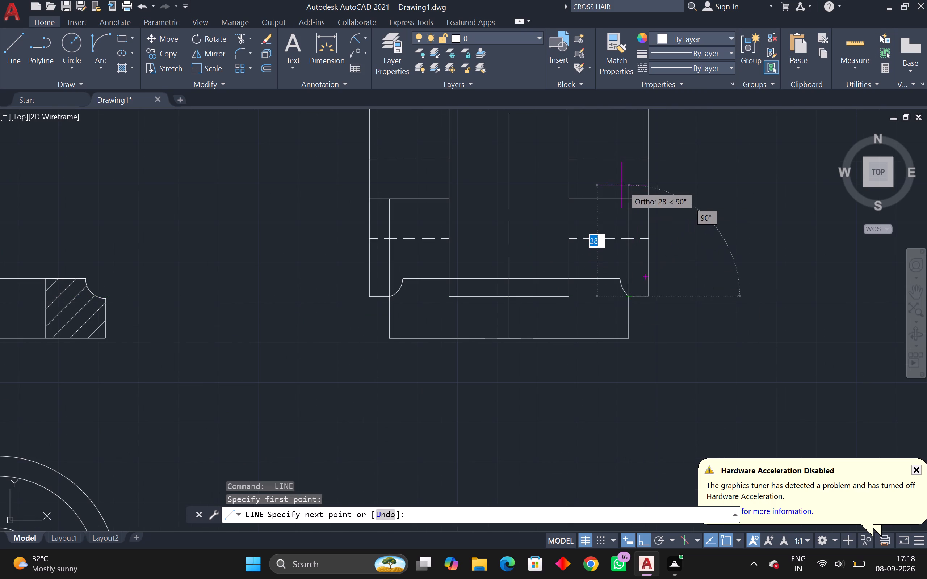
{"action": "left_click", "coordinate": [626, 197]}
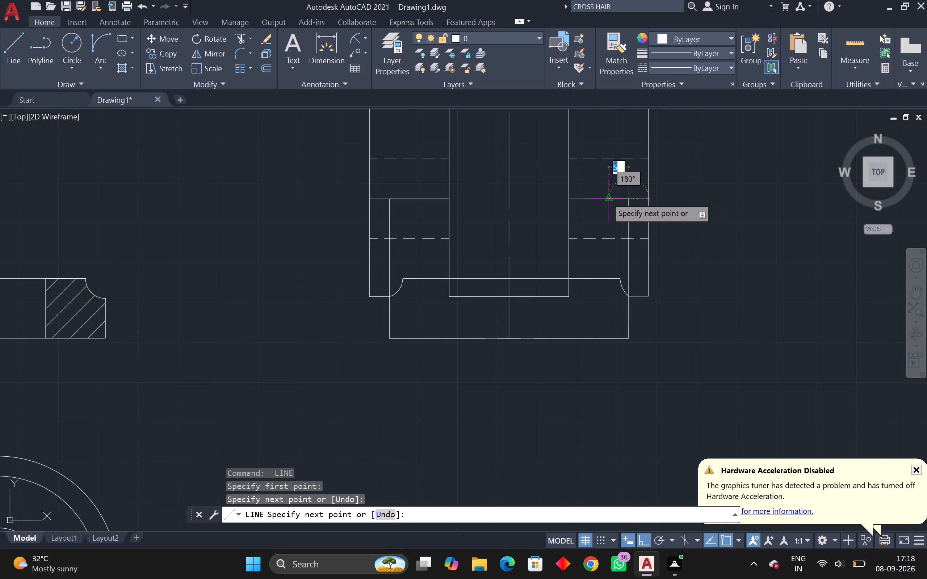
{"action": "left_click", "coordinate": [572, 201]}
{"action": "key", "text": "Escape"}
{"action": "key", "text": "Escape"}
Fillet both bottom corners of the gap between the side view's uprights with radius 2.
{"action": "scroll", "coordinate": [651, 182], "scroll_direction": "down", "scroll_amount": 2}
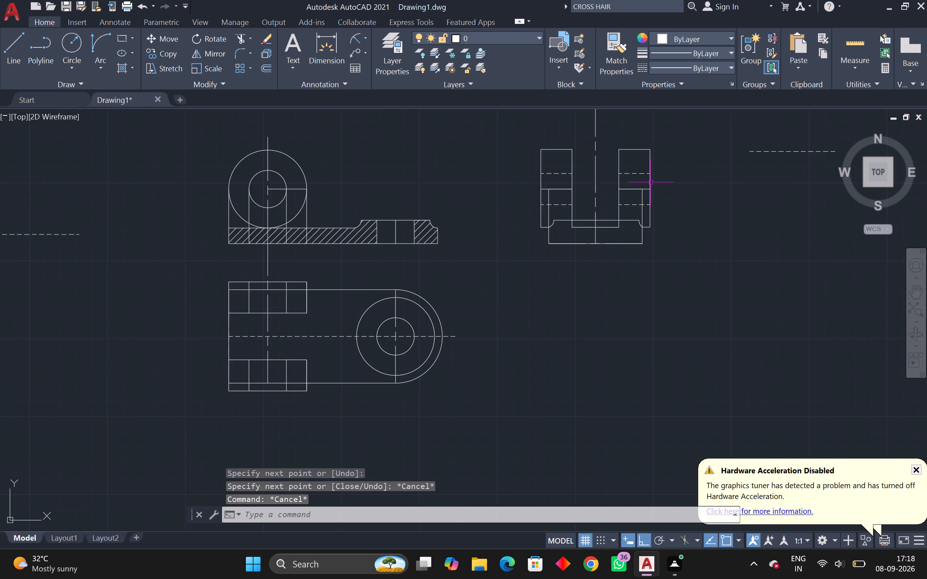
{"action": "middle_click_drag", "start_coordinate": [651, 182], "coordinate": [611, 322]}
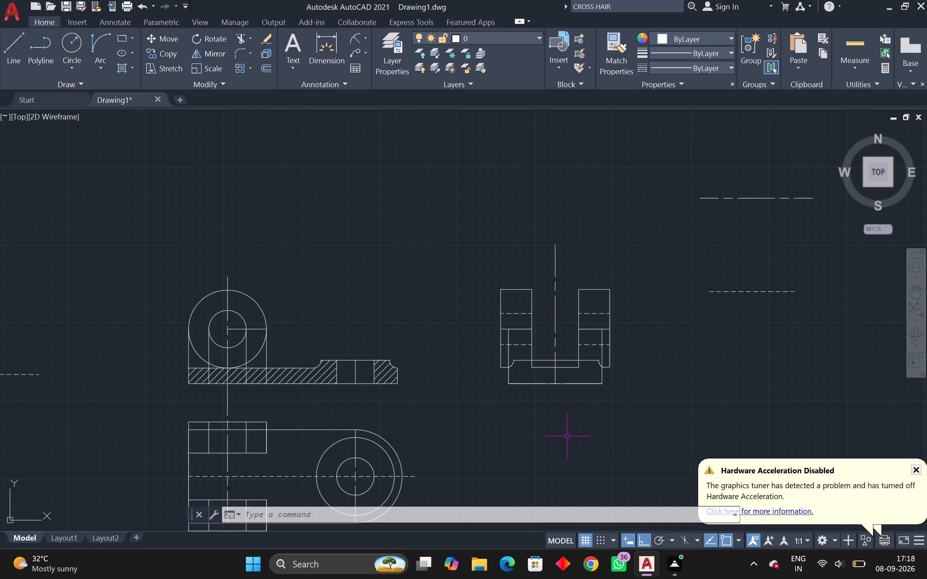
{"action": "type", "text": "F"}
{"action": "key", "text": "space"}
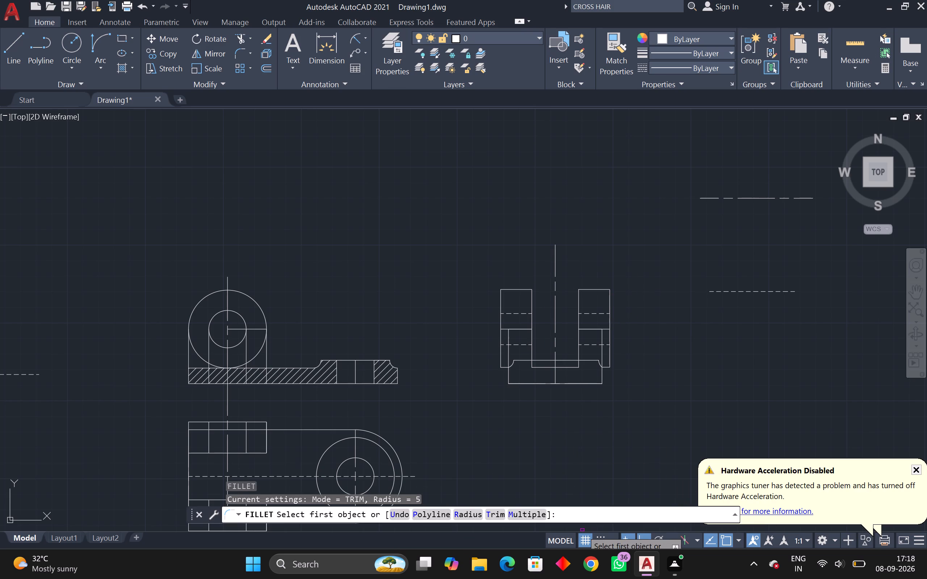
{"action": "left_click", "coordinate": [471, 511]}
{"action": "key", "text": "2"}
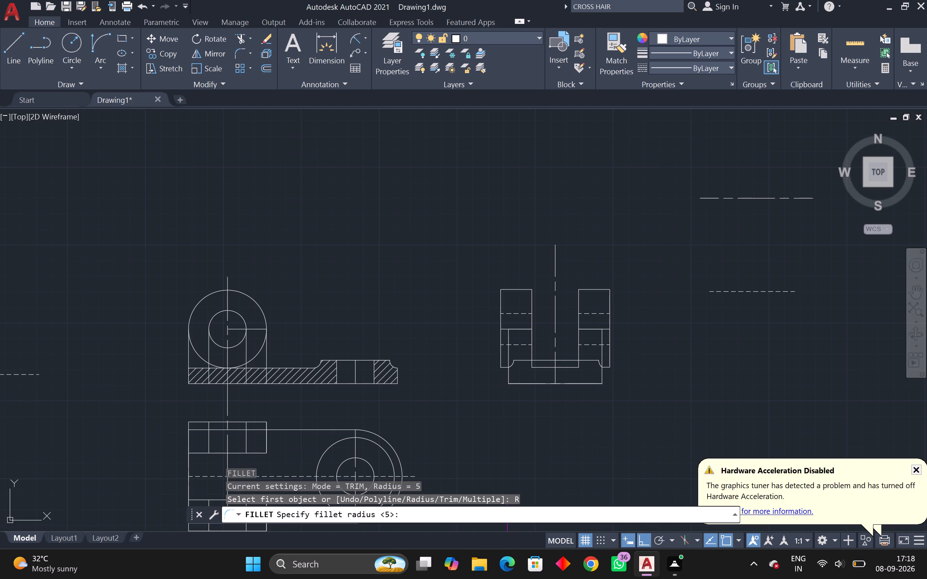
{"action": "key", "text": "Return"}
{"action": "scroll", "coordinate": [538, 377], "scroll_direction": "up", "scroll_amount": 1}
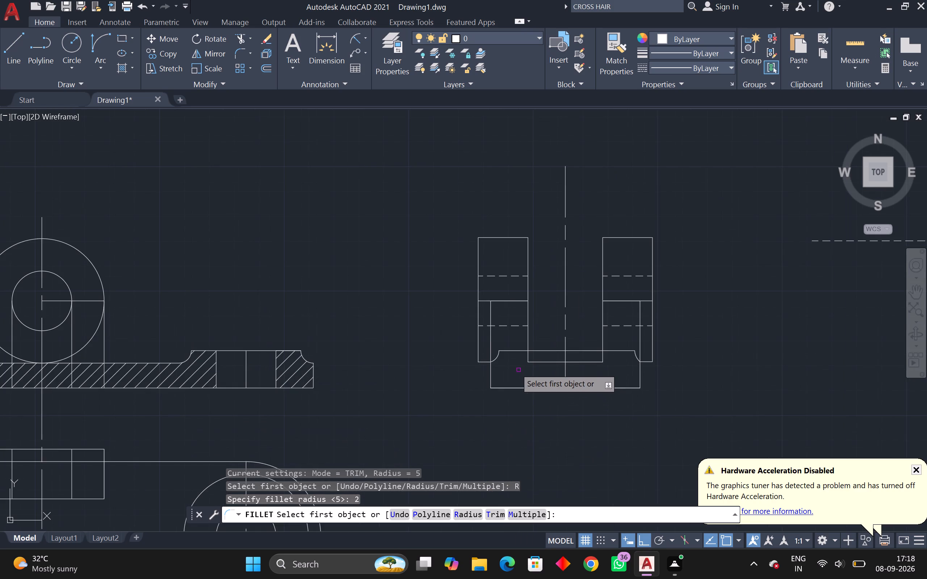
{"action": "scroll", "coordinate": [511, 365], "scroll_direction": "up", "scroll_amount": 2}
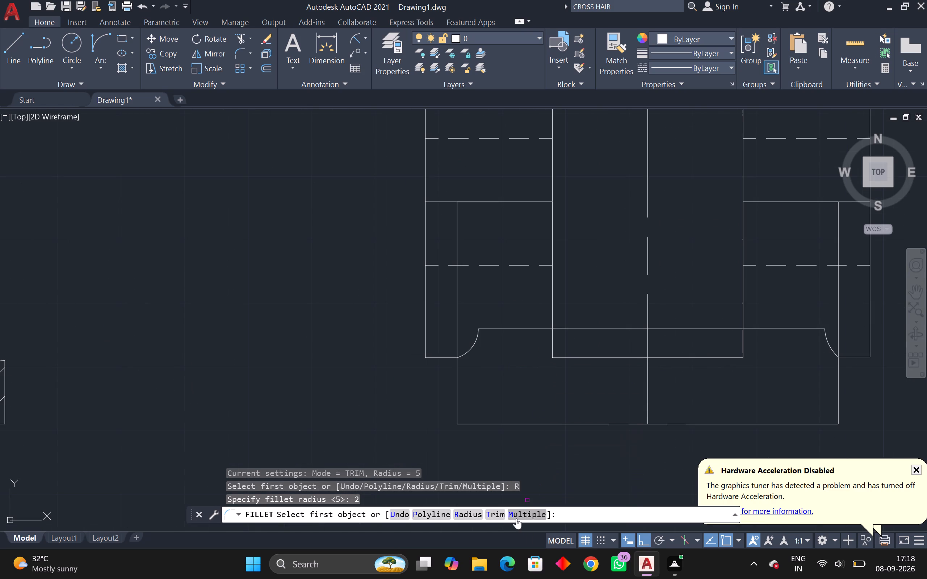
{"action": "left_click", "coordinate": [521, 513]}
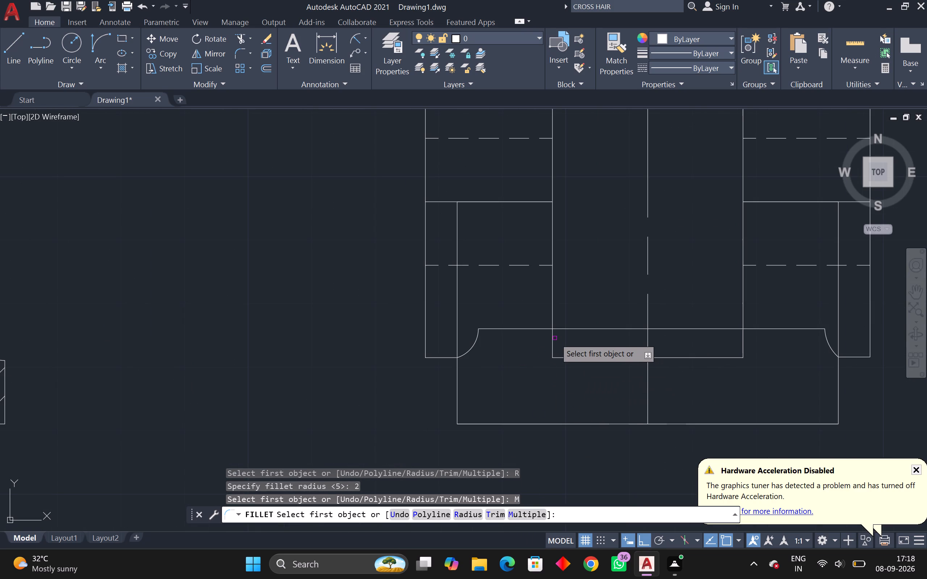
{"action": "left_click", "coordinate": [553, 349]}
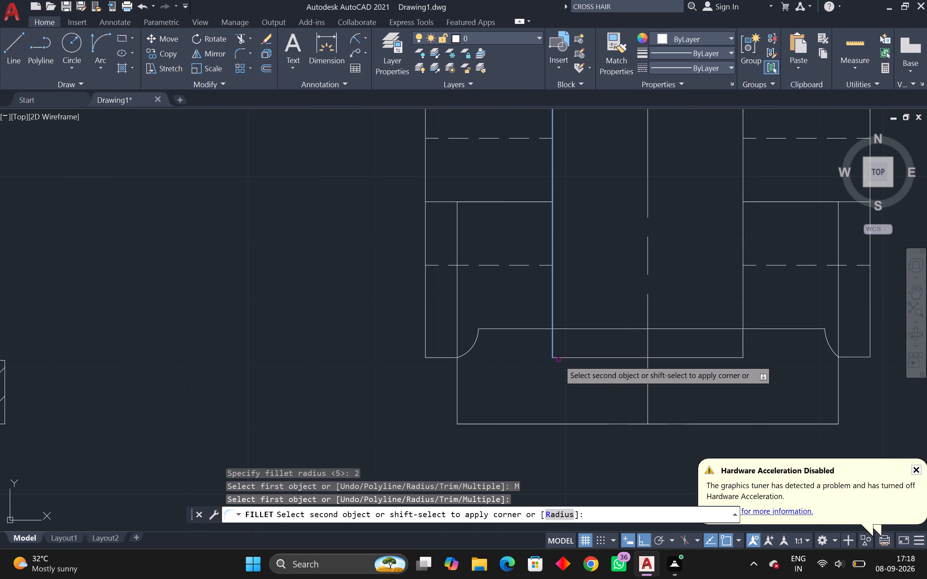
{"action": "left_click", "coordinate": [565, 359]}
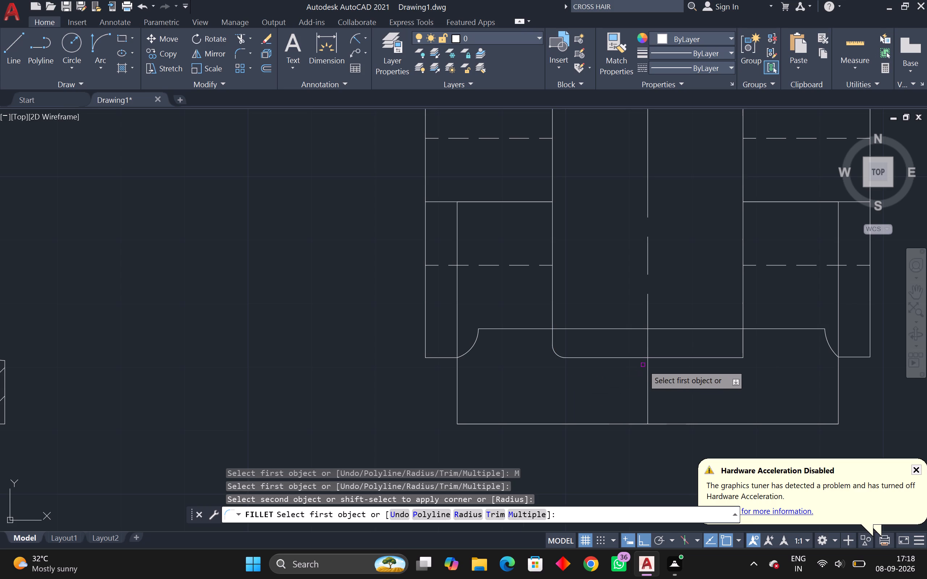
{"action": "left_click", "coordinate": [744, 341]}
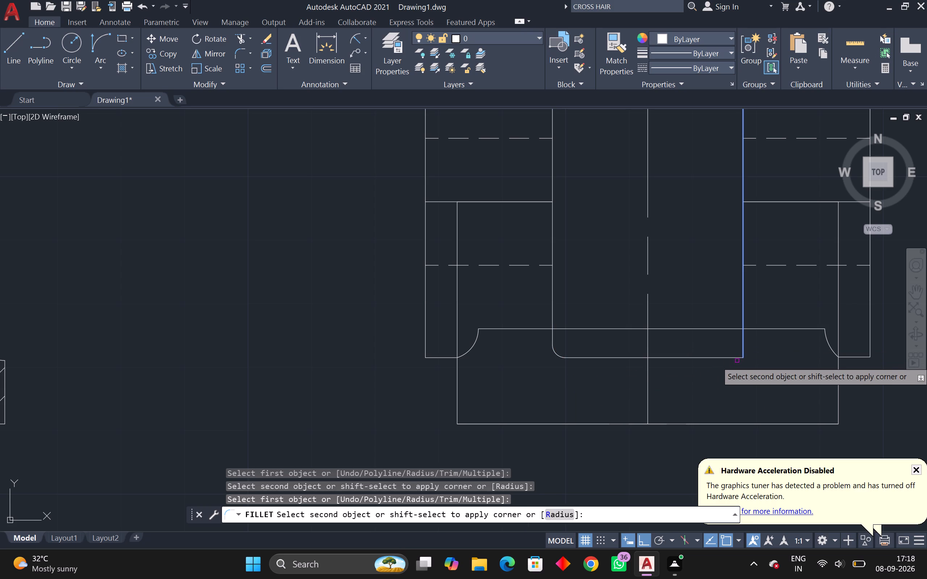
{"action": "left_click", "coordinate": [734, 359]}
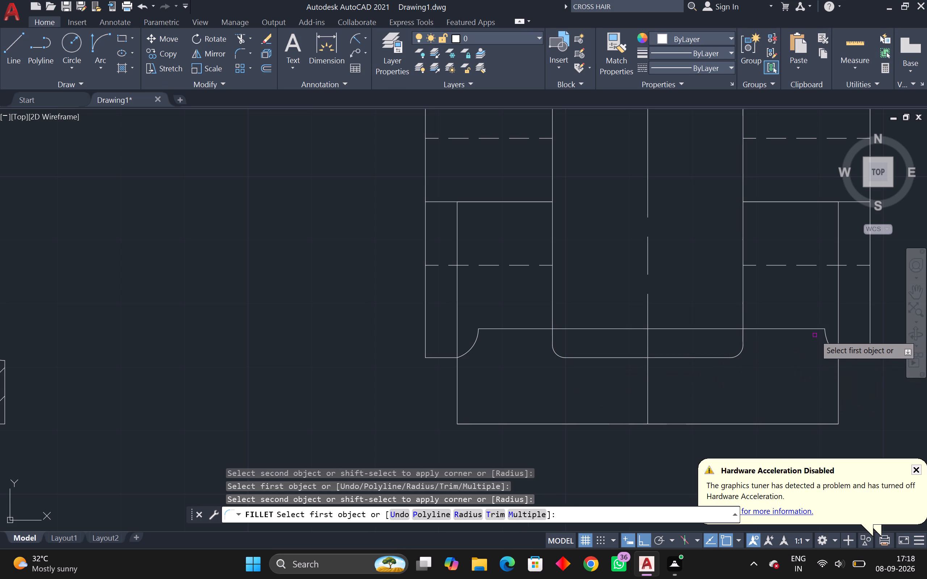
{"action": "left_click", "coordinate": [817, 327]}
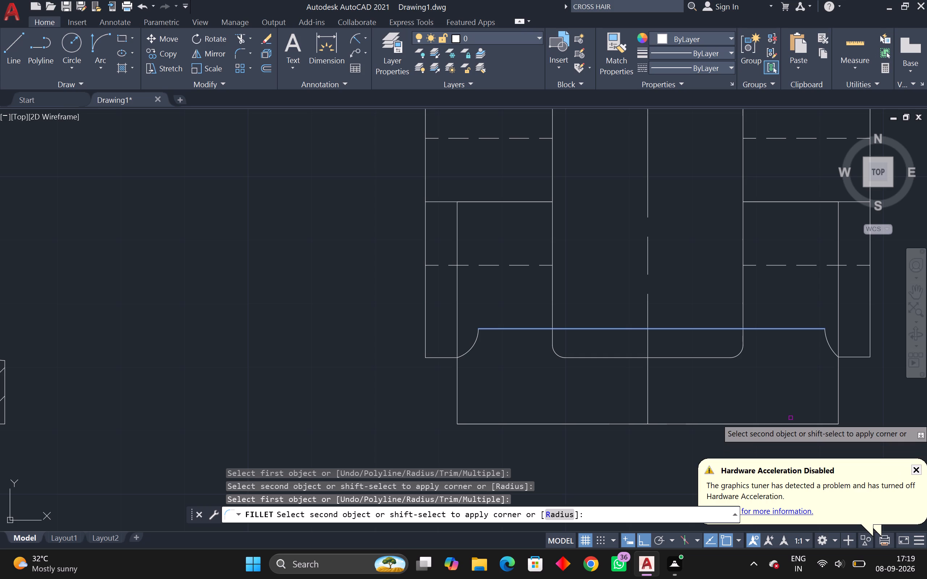
{"action": "key", "text": "Escape"}
{"action": "key", "text": "Escape"}
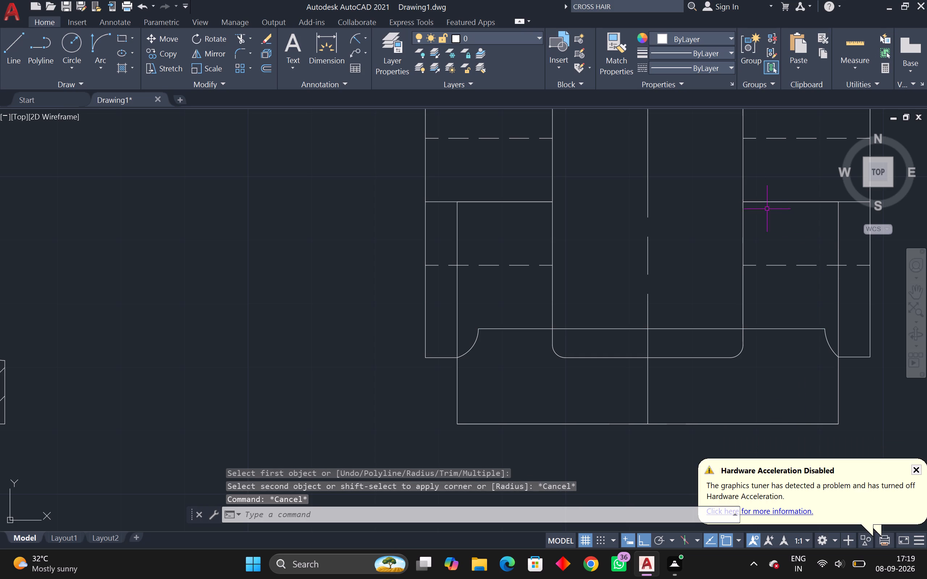
Draw a HIDDEN2 line across the side view's base from the left base fillet's lower end to the right one's.
{"action": "middle_click_drag", "start_coordinate": [767, 209], "coordinate": [552, 318]}
{"action": "scroll", "coordinate": [552, 318], "scroll_direction": "down", "scroll_amount": 2}
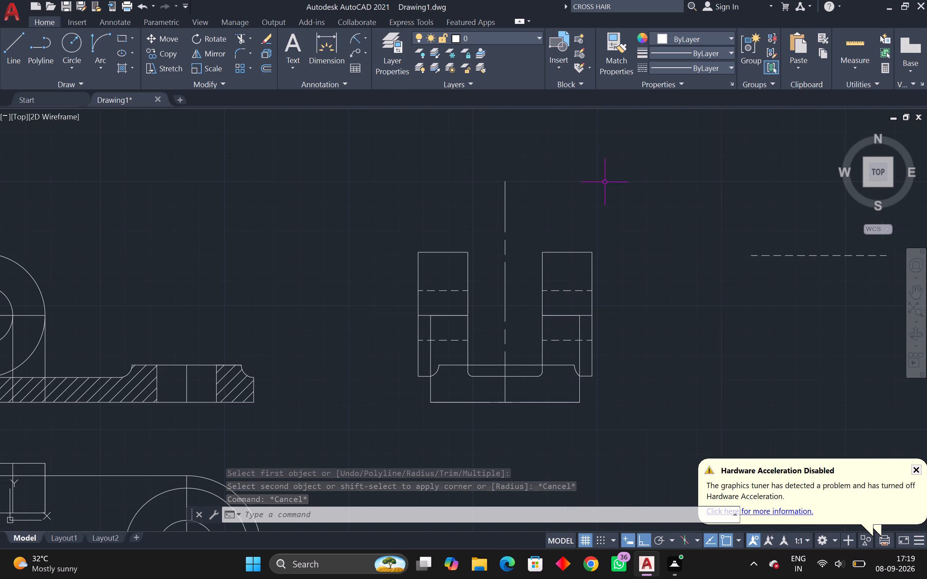
{"action": "left_click", "coordinate": [706, 67]}
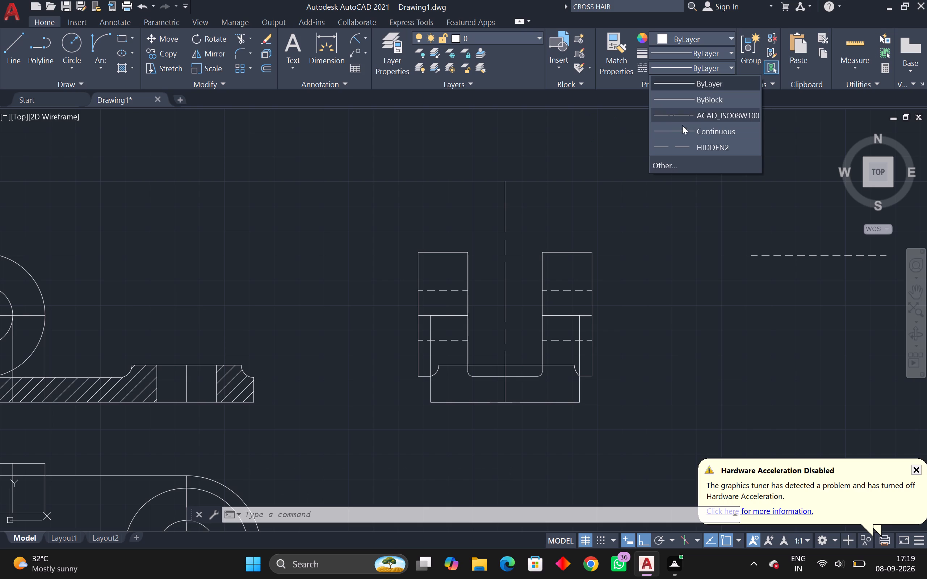
{"action": "left_click", "coordinate": [681, 145]}
{"action": "type", "text": "L"}
{"action": "key", "text": "space"}
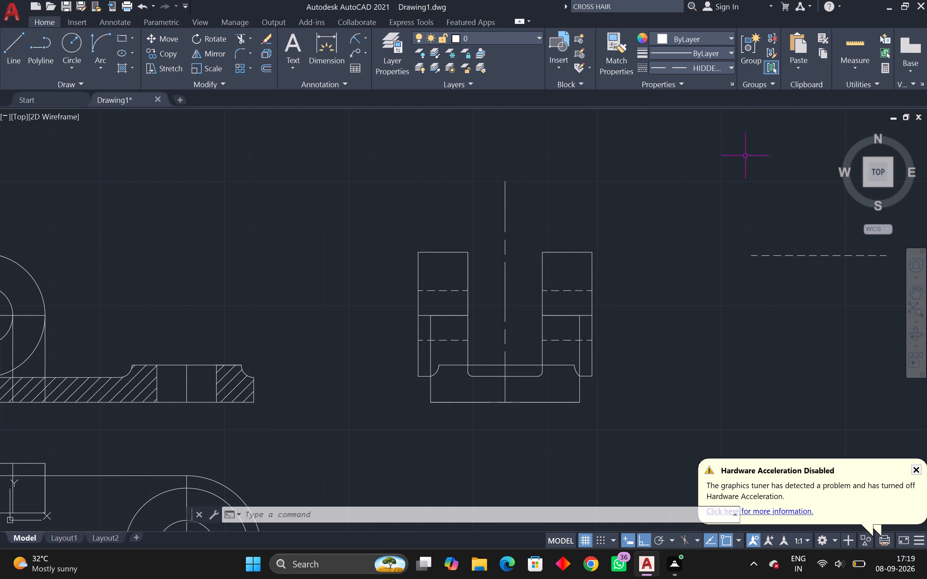
{"action": "scroll", "coordinate": [477, 358], "scroll_direction": "up", "scroll_amount": 1}
{"action": "middle_click_drag", "start_coordinate": [477, 358], "coordinate": [584, 250]}
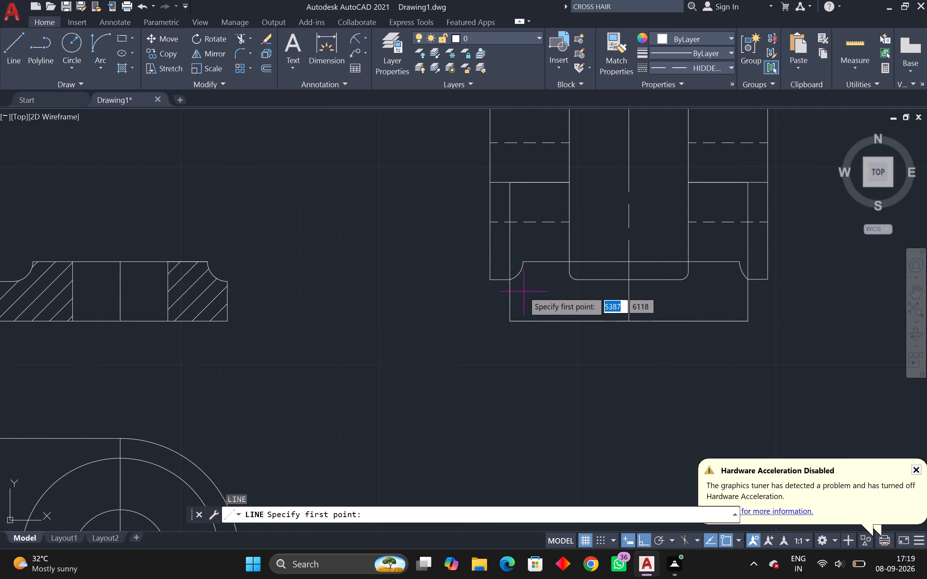
{"action": "left_click", "coordinate": [512, 281]}
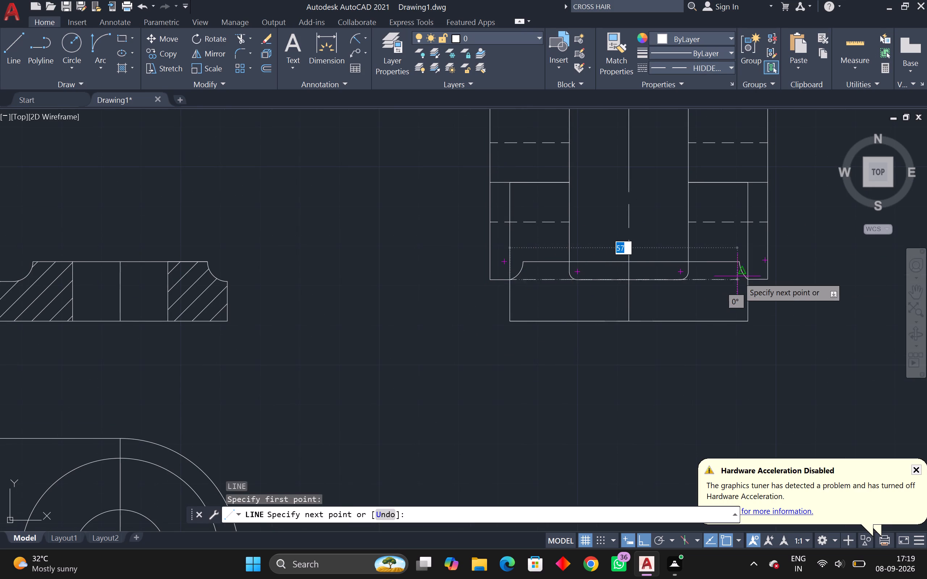
{"action": "left_click", "coordinate": [750, 280]}
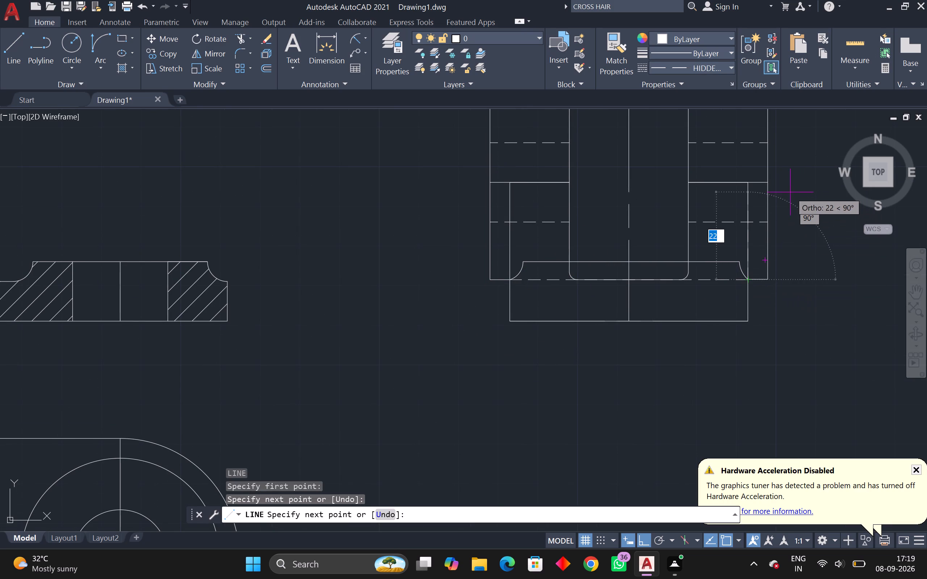
{"action": "key", "text": "Escape"}
{"action": "key", "text": "Escape"}
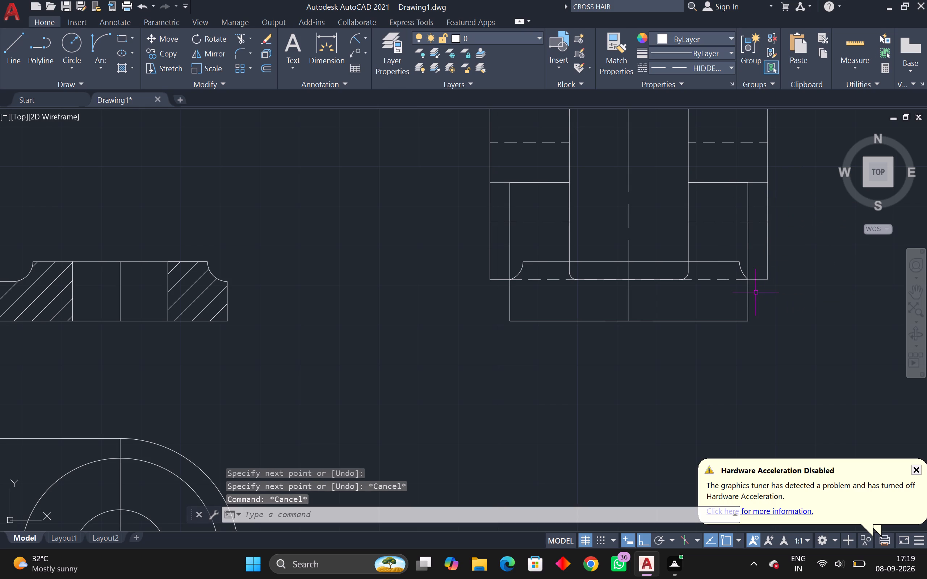
With ortho off, move the horizontal centre-line sample by its midpoint onto the side view's vertical centre line at the hole axis.
{"action": "scroll", "coordinate": [730, 339], "scroll_direction": "down", "scroll_amount": 1}
{"action": "middle_click_drag", "start_coordinate": [730, 339], "coordinate": [666, 365]}
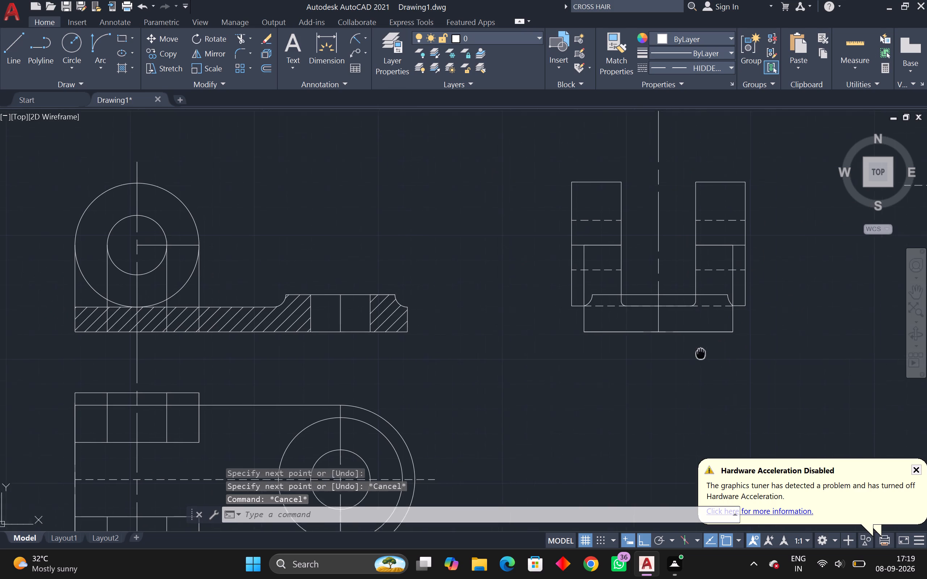
{"action": "middle_click_drag", "start_coordinate": [666, 365], "coordinate": [496, 439]}
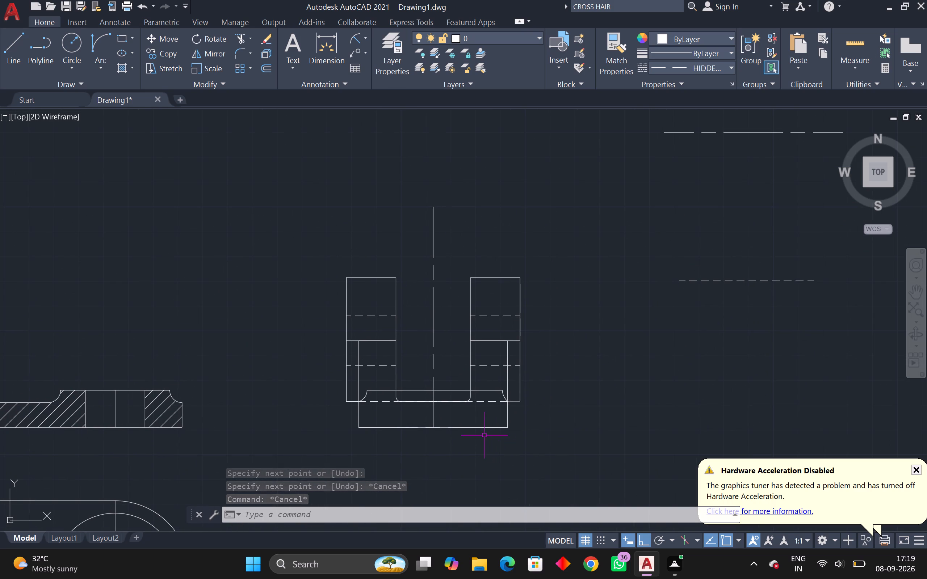
{"action": "middle_click_drag", "start_coordinate": [697, 242], "coordinate": [664, 327]}
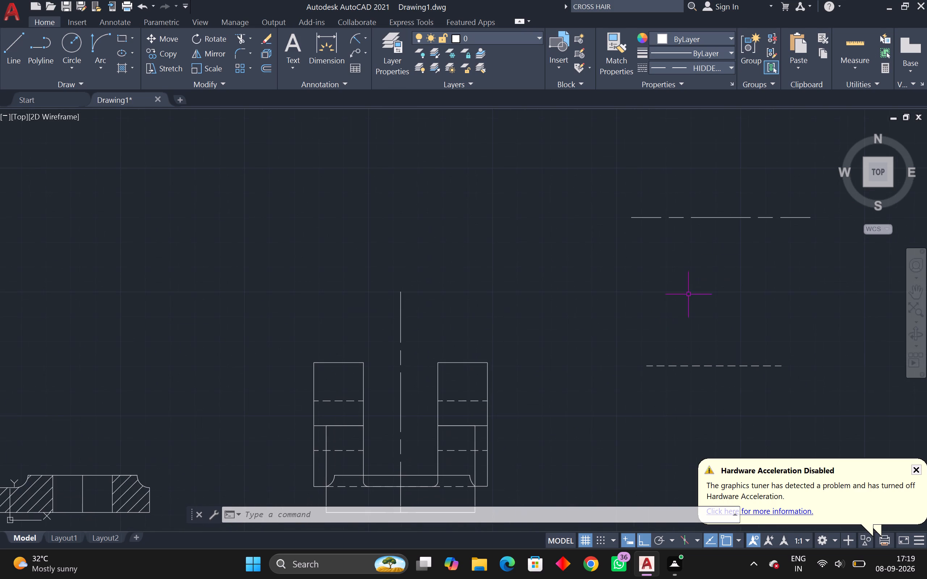
{"action": "left_click_drag", "start_coordinate": [733, 208], "coordinate": [709, 233]}
{"action": "left_click", "coordinate": [693, 246]}
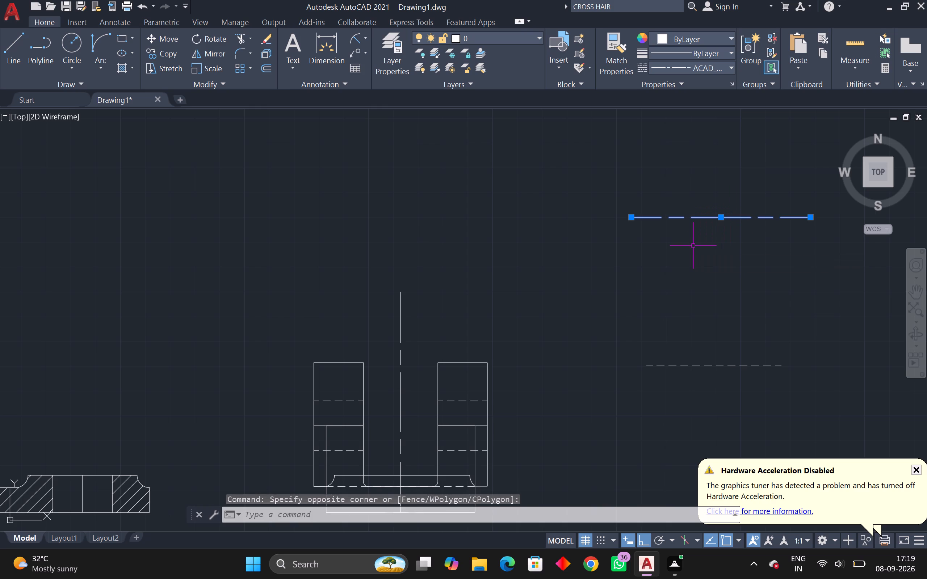
{"action": "key", "text": "m"}
{"action": "key", "text": "space"}
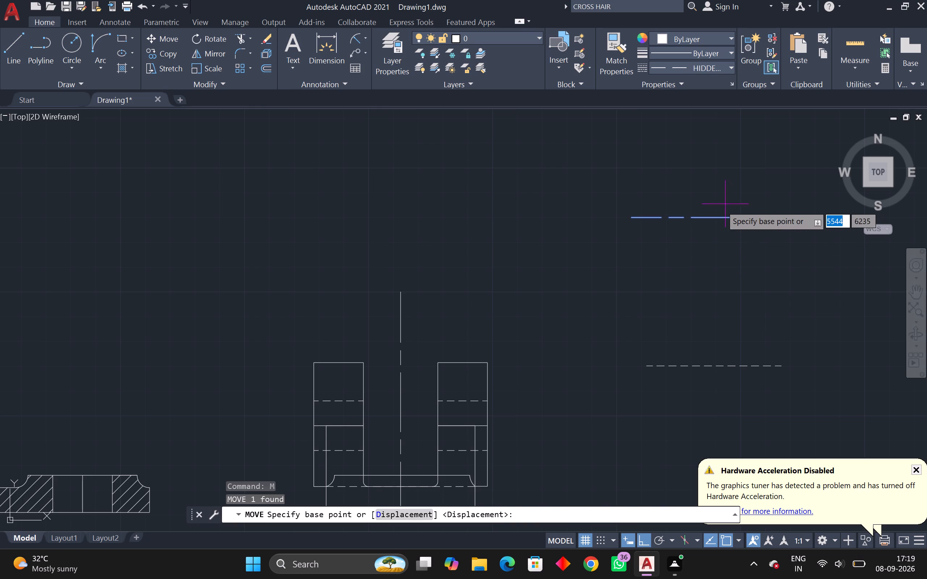
{"action": "left_click", "coordinate": [721, 215]}
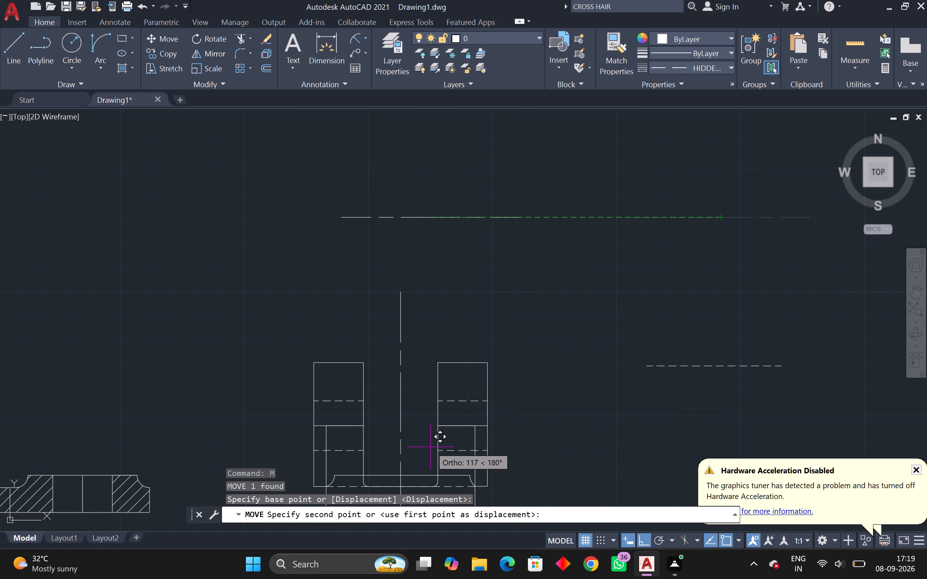
{"action": "key", "text": "F8"}
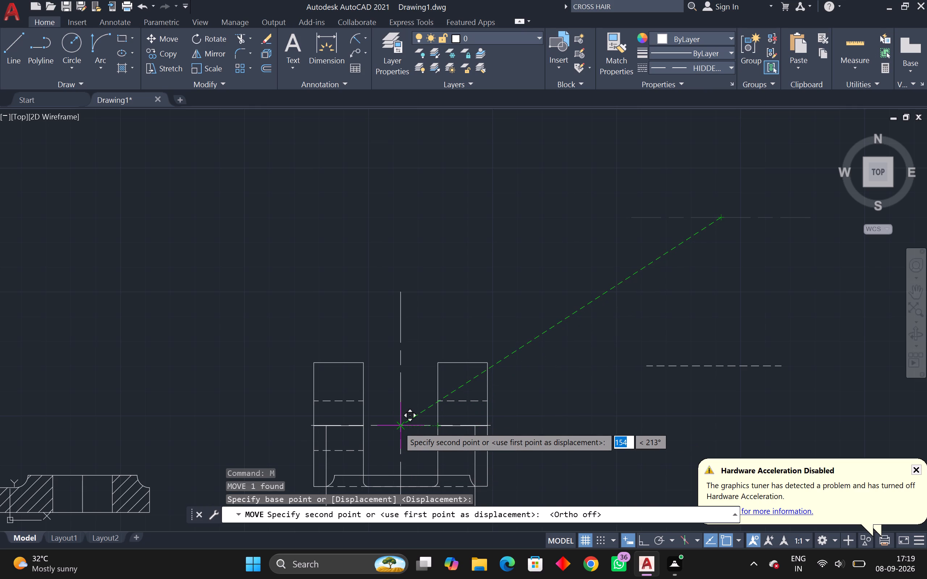
{"action": "scroll", "coordinate": [398, 427], "scroll_direction": "up", "scroll_amount": 2}
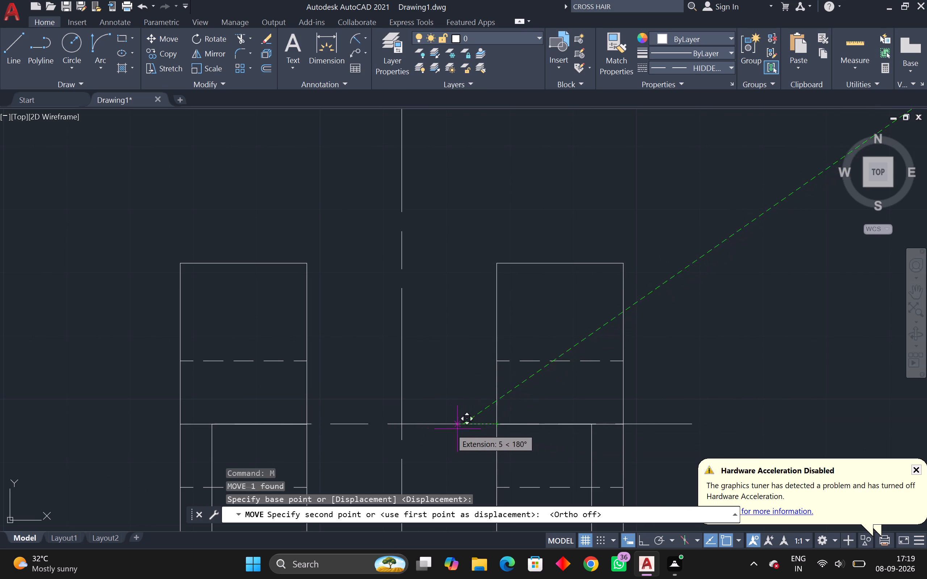
{"action": "left_click", "coordinate": [400, 425]}
{"action": "key", "text": "Escape"}
{"action": "key", "text": "Escape"}
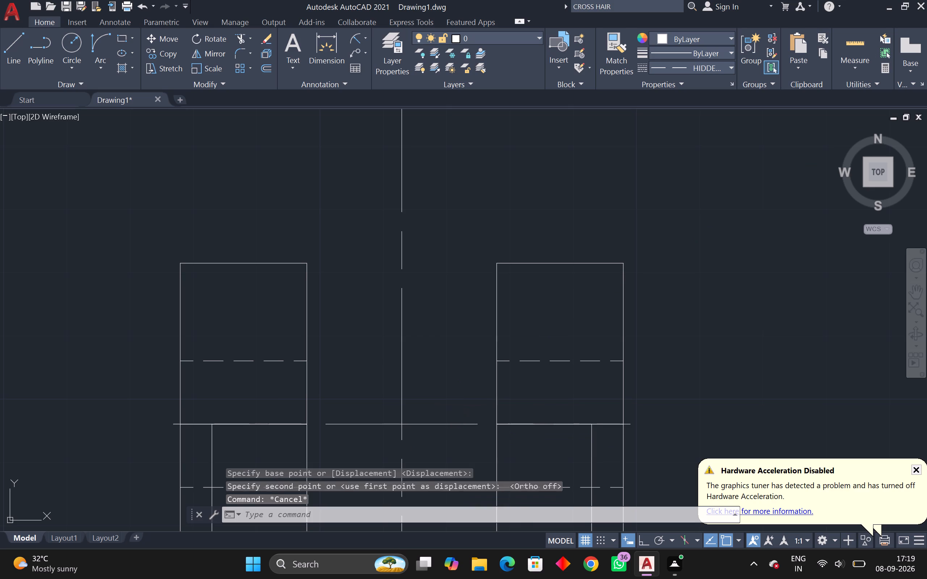
Move the whole isometric drawing down to sit just above the orthographic views.
{"action": "scroll", "coordinate": [480, 419], "scroll_direction": "down", "scroll_amount": 2}
{"action": "middle_click_drag", "start_coordinate": [503, 422], "coordinate": [536, 373]}
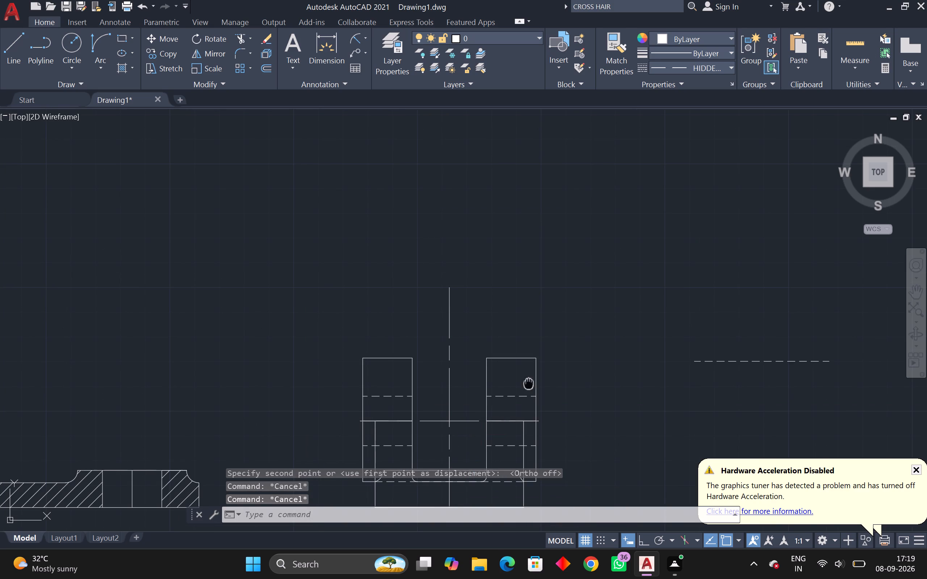
{"action": "middle_click_drag", "start_coordinate": [536, 373], "coordinate": [575, 317]}
{"action": "scroll", "coordinate": [577, 324], "scroll_direction": "down", "scroll_amount": 5}
{"action": "middle_click_drag", "start_coordinate": [596, 325], "coordinate": [607, 388]}
{"action": "left_click_drag", "start_coordinate": [642, 241], "coordinate": [502, 316]}
{"action": "left_click", "coordinate": [477, 331]}
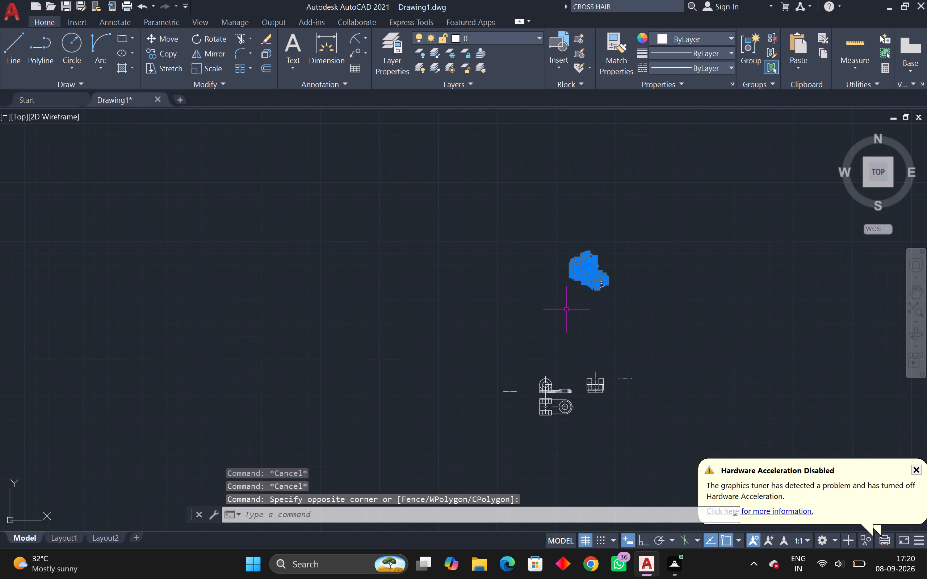
{"action": "type", "text": "M"}
{"action": "key", "text": "space"}
{"action": "scroll", "coordinate": [567, 300], "scroll_direction": "up", "scroll_amount": 2}
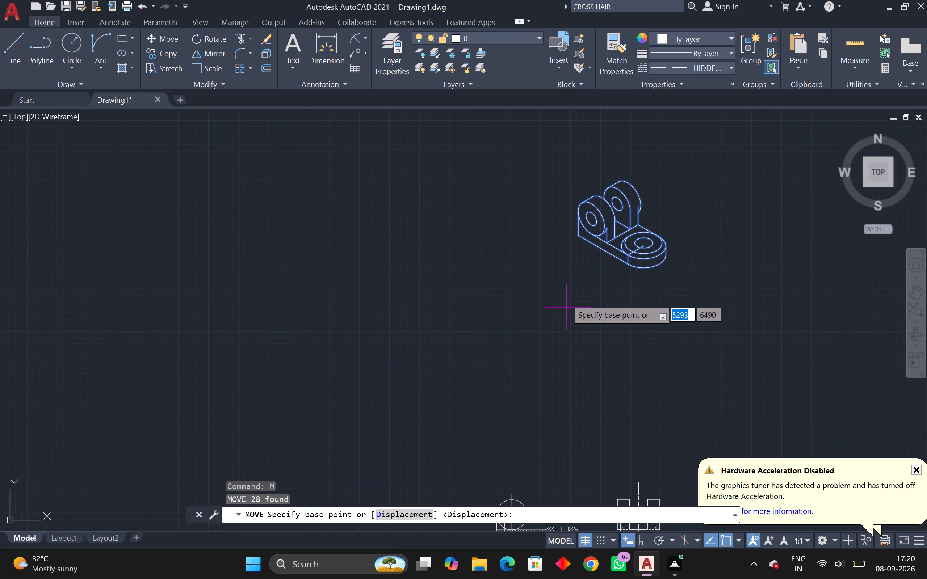
{"action": "left_click", "coordinate": [632, 257]}
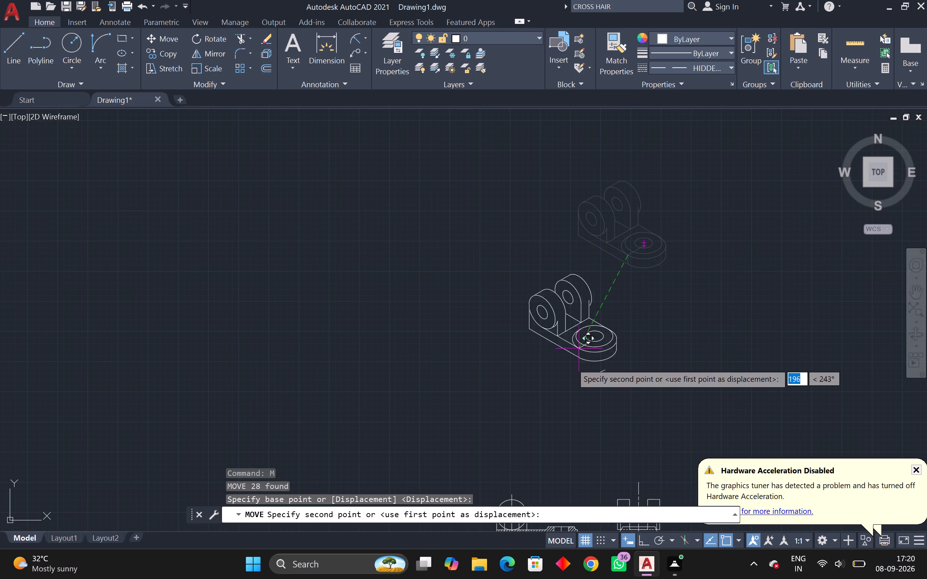
{"action": "middle_click_drag", "start_coordinate": [557, 403], "coordinate": [613, 329]}
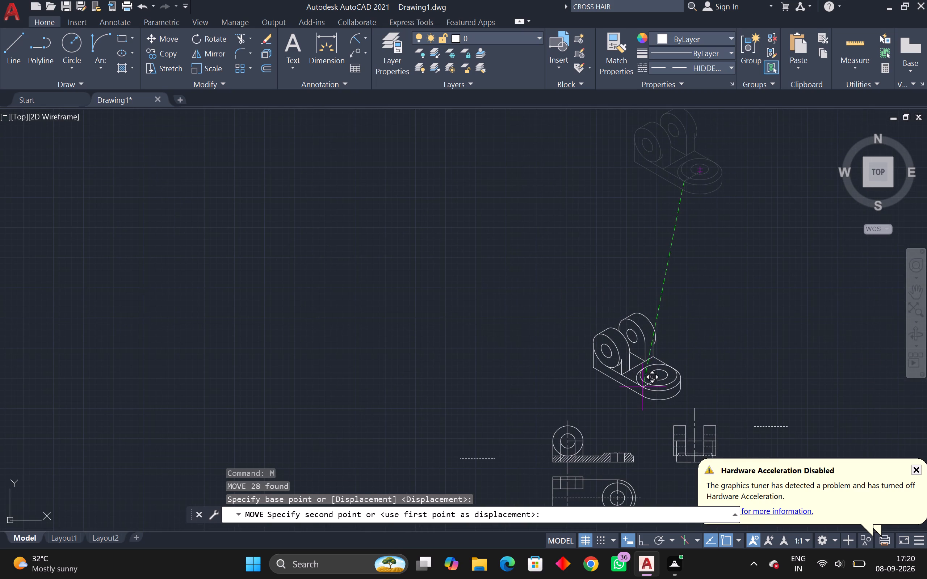
{"action": "left_click", "coordinate": [643, 387]}
Delete the two leftover dashed sample lines on either side of the orthographic views.
{"action": "middle_click_drag", "start_coordinate": [691, 412], "coordinate": [588, 313]}
{"action": "left_click_drag", "start_coordinate": [705, 304], "coordinate": [668, 342]}
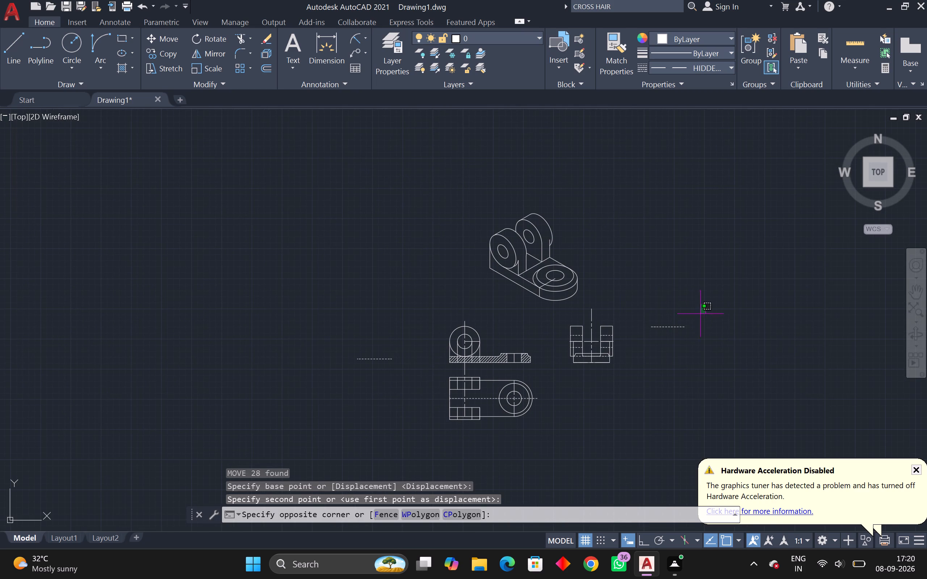
{"action": "left_click", "coordinate": [638, 371]}
{"action": "key", "text": "Delete"}
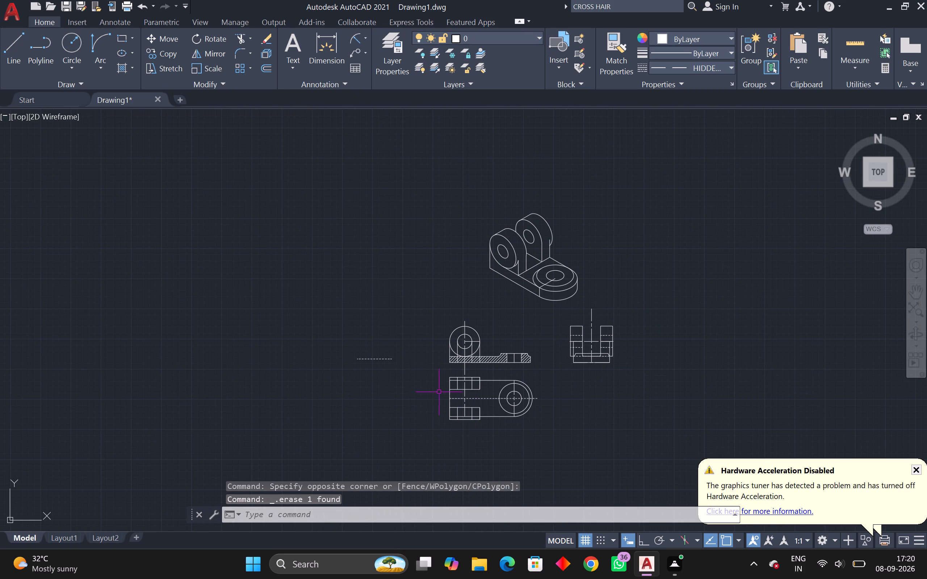
{"action": "left_click_drag", "start_coordinate": [394, 334], "coordinate": [332, 372]}
{"action": "left_click", "coordinate": [308, 390]}
{"action": "key", "text": "Delete"}
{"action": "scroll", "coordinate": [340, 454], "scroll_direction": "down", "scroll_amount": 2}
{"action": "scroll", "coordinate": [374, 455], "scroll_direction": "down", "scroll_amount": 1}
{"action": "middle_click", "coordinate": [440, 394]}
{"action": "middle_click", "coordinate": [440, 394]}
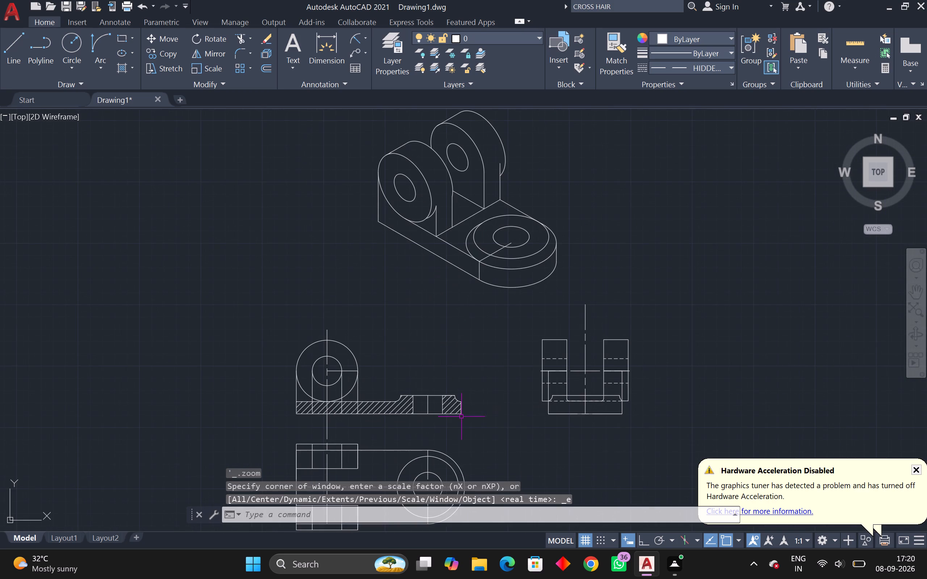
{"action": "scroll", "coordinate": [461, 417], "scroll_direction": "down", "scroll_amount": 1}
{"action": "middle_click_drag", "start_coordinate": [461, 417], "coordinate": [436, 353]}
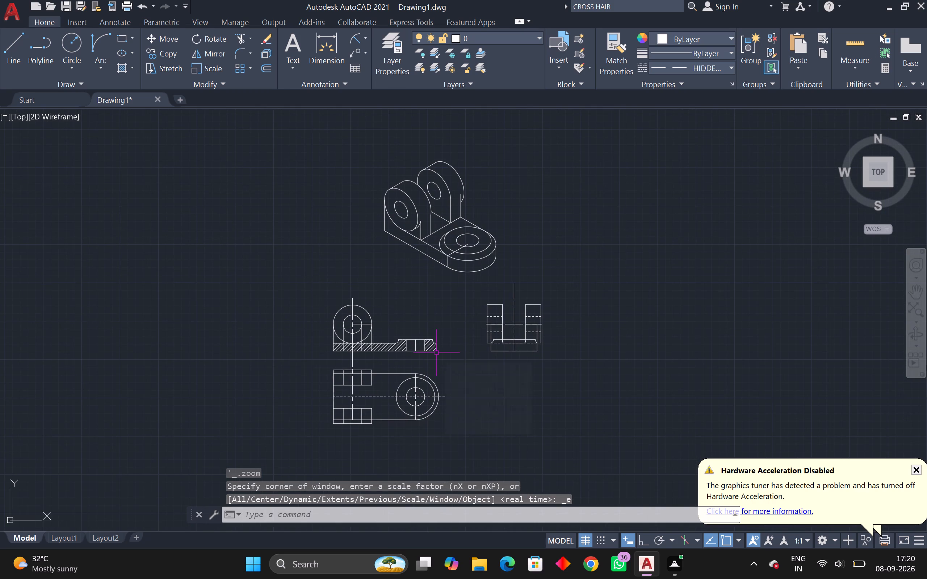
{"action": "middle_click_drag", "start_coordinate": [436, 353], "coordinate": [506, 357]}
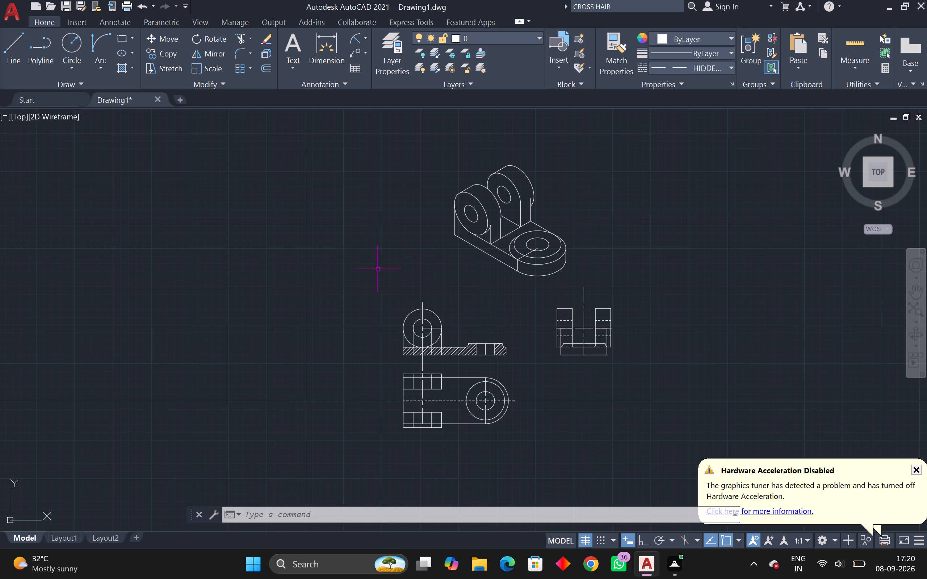
Trim away the two hole projection lines below the front view's hole circle, including their portions through the hatched base.
{"action": "scroll", "coordinate": [448, 314], "scroll_direction": "up", "scroll_amount": 2}
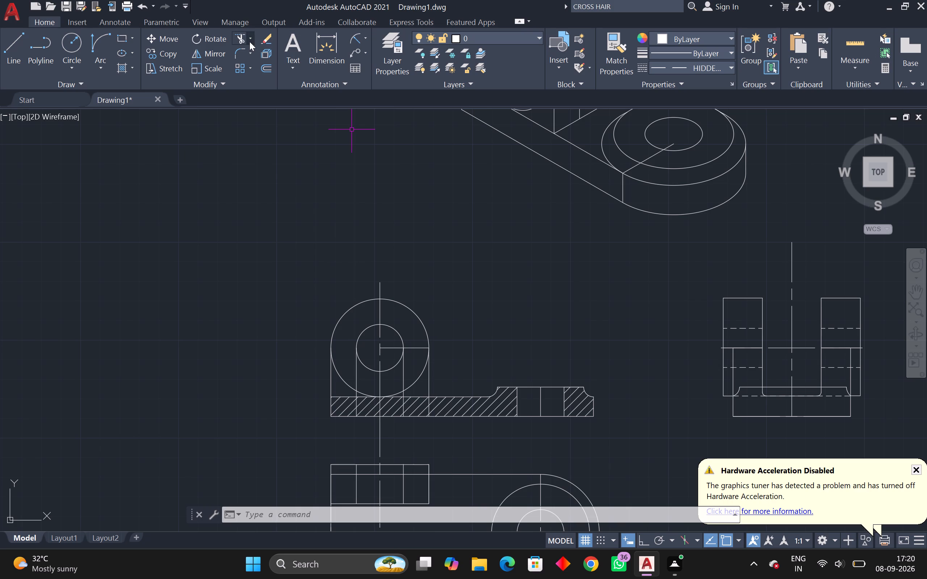
{"action": "left_click", "coordinate": [239, 37]}
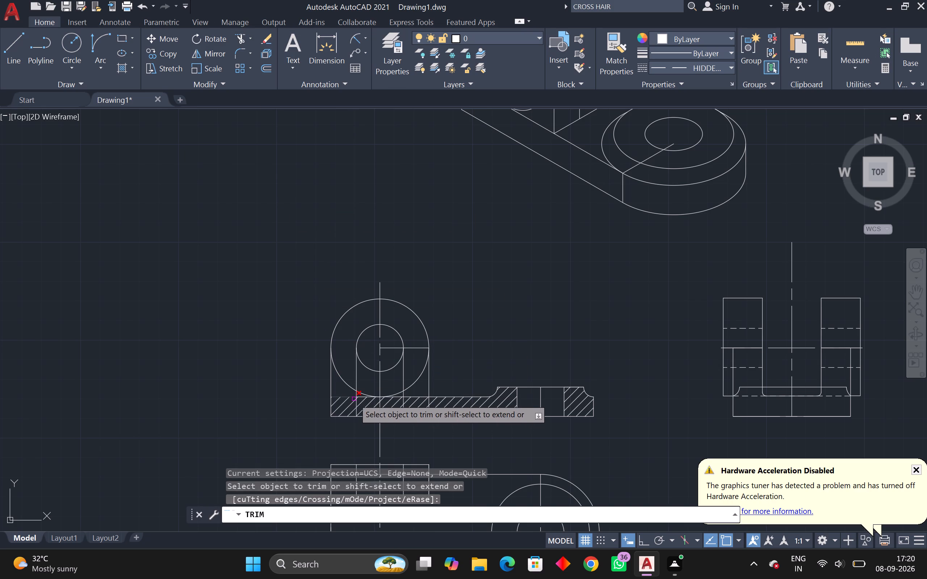
{"action": "left_click", "coordinate": [356, 395]}
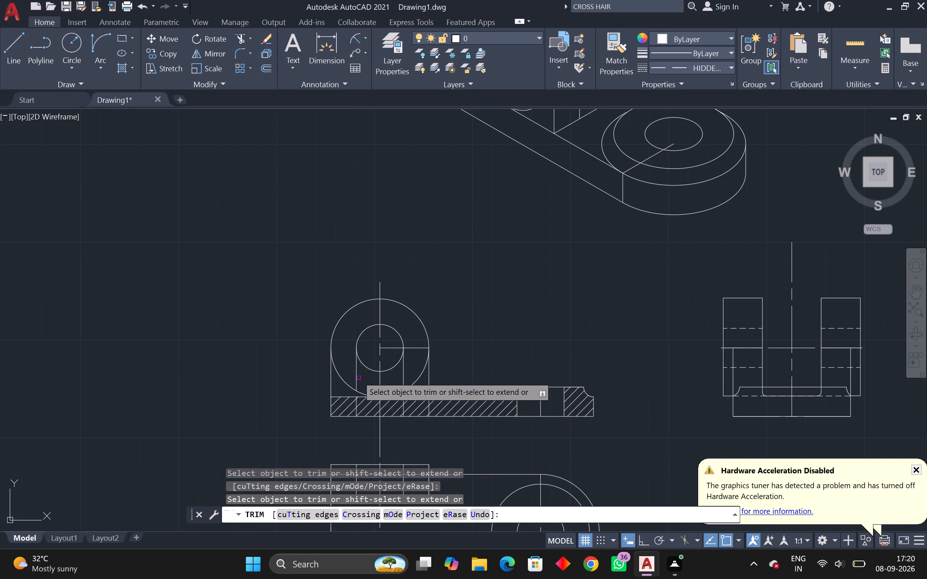
{"action": "left_click", "coordinate": [357, 375]}
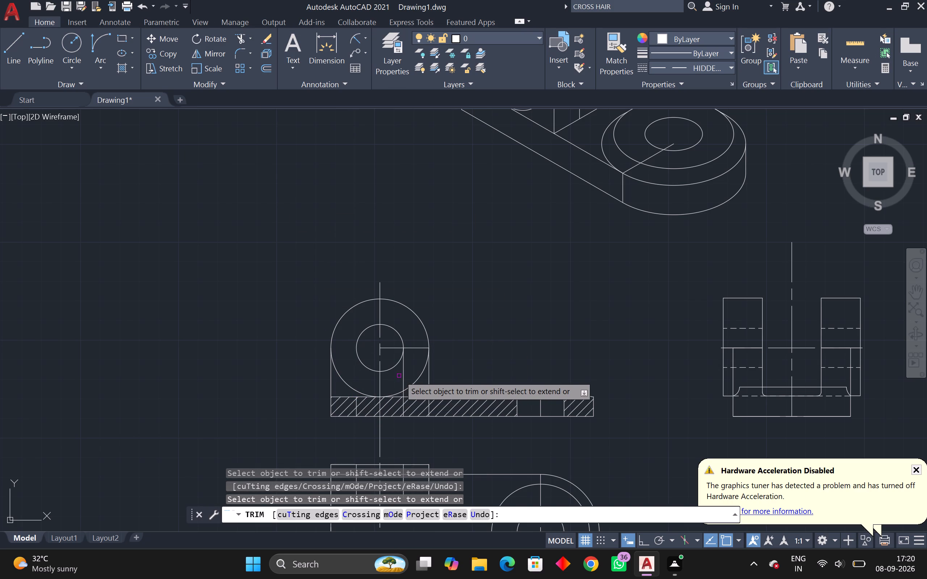
{"action": "left_click", "coordinate": [402, 375]}
{"action": "left_click", "coordinate": [429, 381]}
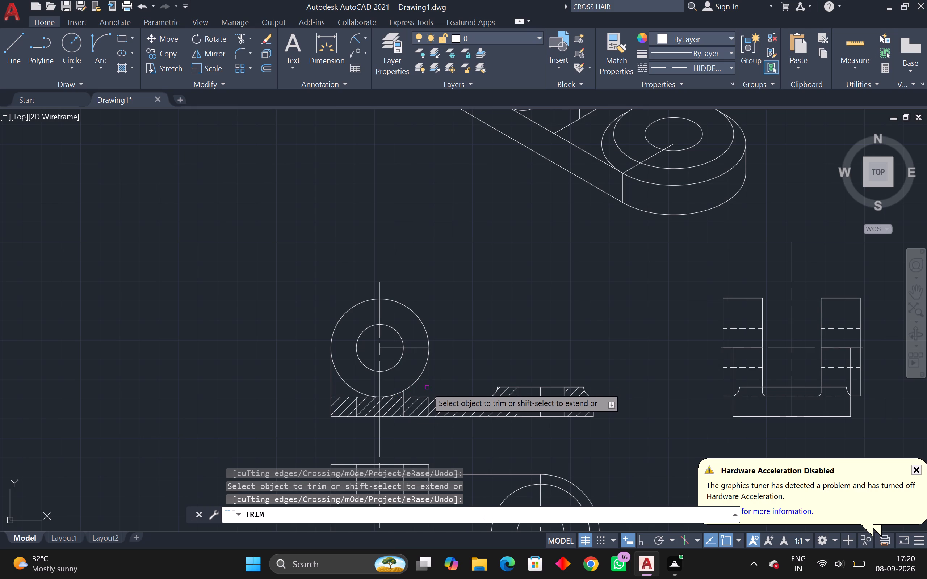
{"action": "key", "text": "ctrl+z"}
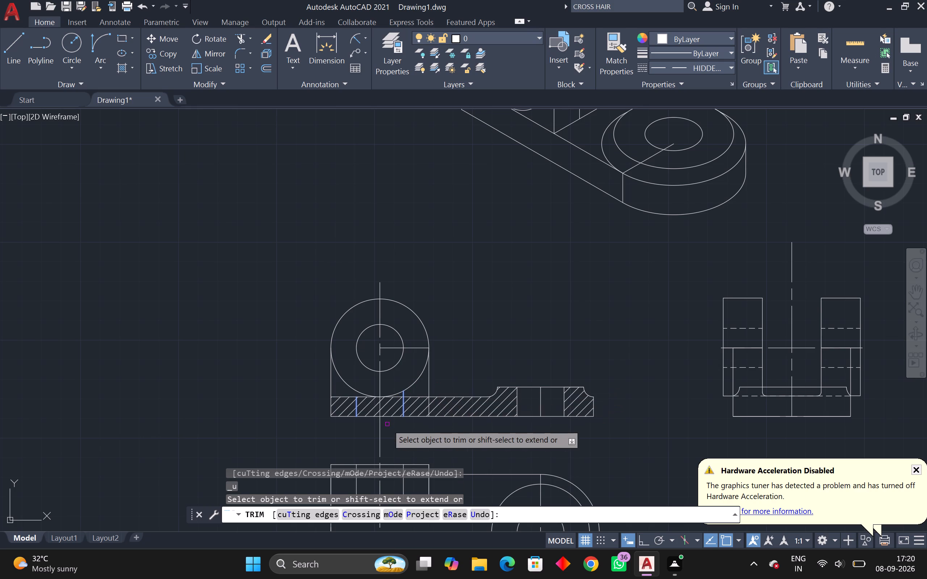
{"action": "scroll", "coordinate": [383, 413], "scroll_direction": "up", "scroll_amount": 2}
{"action": "scroll", "coordinate": [422, 380], "scroll_direction": "up", "scroll_amount": 2}
{"action": "left_click", "coordinate": [445, 384]}
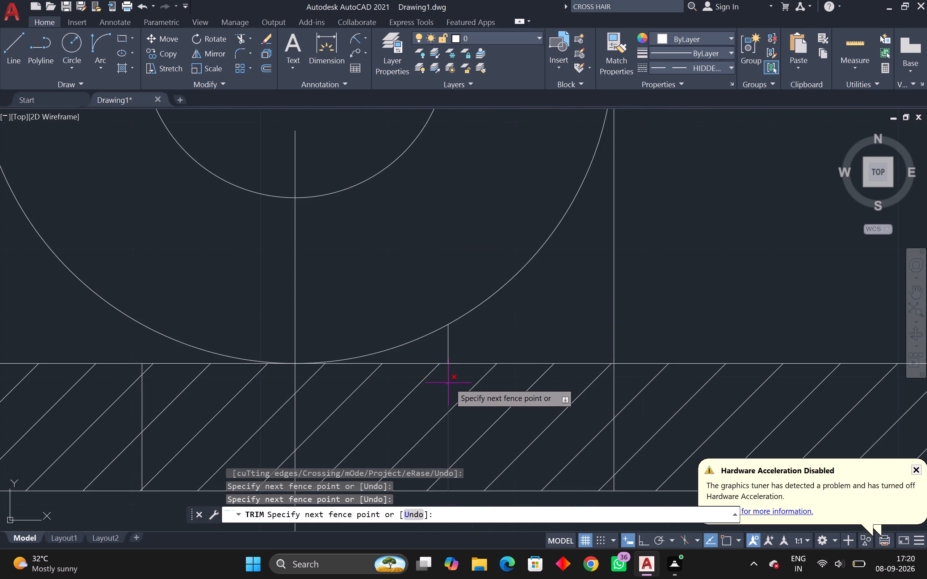
{"action": "left_click", "coordinate": [449, 383]}
{"action": "left_click", "coordinate": [449, 351]}
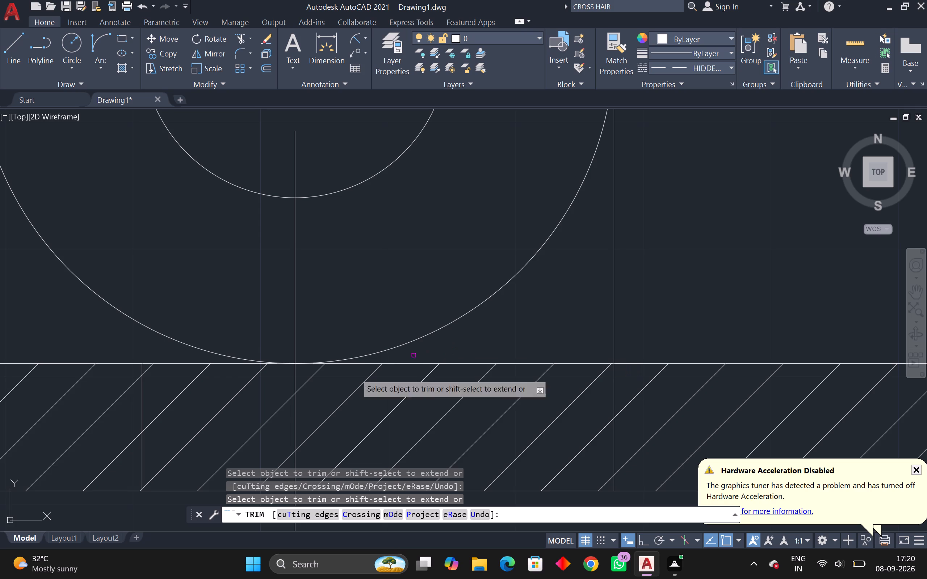
{"action": "left_click_drag", "start_coordinate": [146, 392], "coordinate": [139, 397]}
{"action": "left_click", "coordinate": [126, 404]}
{"action": "scroll", "coordinate": [126, 403], "scroll_direction": "down", "scroll_amount": 2}
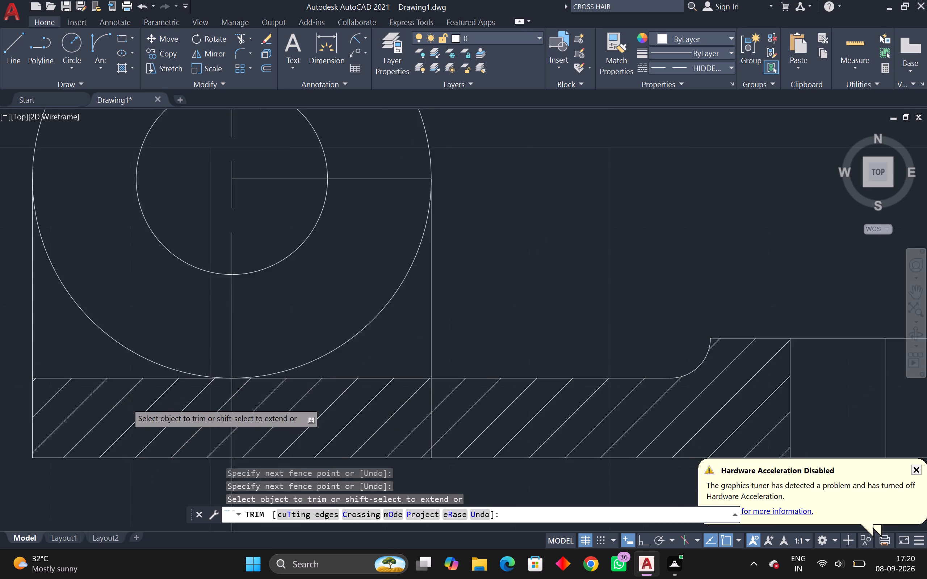
Trim the horizontal radius line between the front view's hole circle and outer circle, undoing any accidental trim of the hole circle.
{"action": "left_click", "coordinate": [271, 287]}
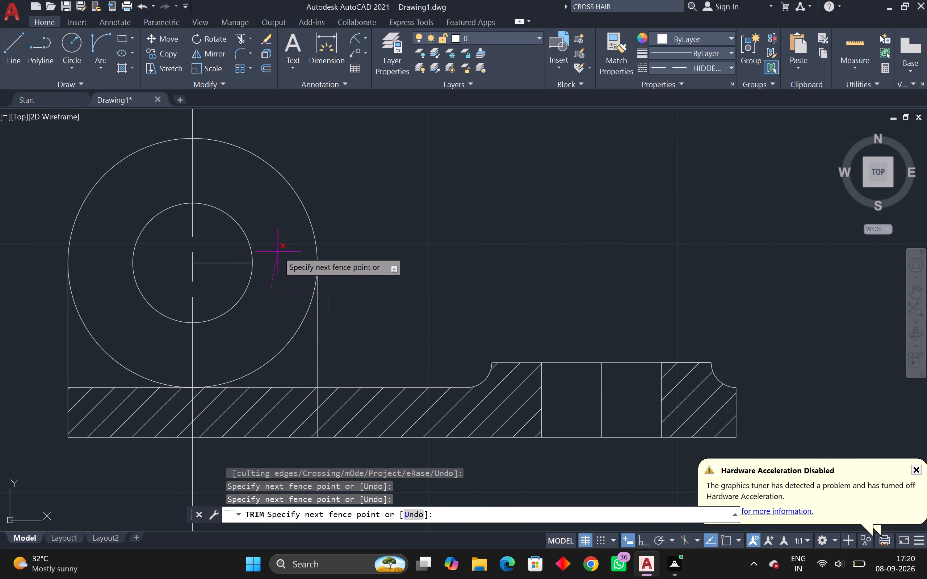
{"action": "left_click", "coordinate": [278, 250]}
{"action": "left_click_drag", "start_coordinate": [272, 252], "coordinate": [263, 258]}
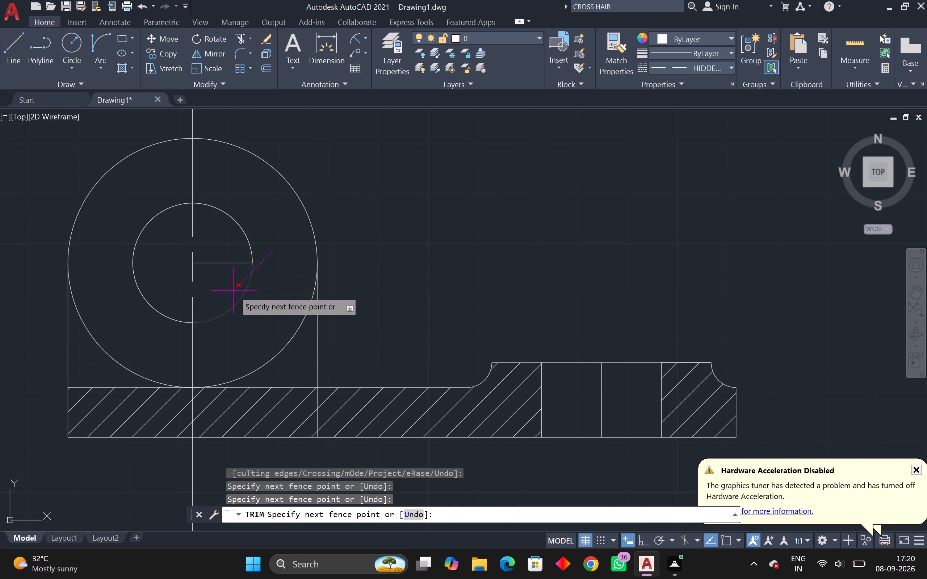
{"action": "key", "text": "ctrl+z"}
{"action": "key", "text": "Escape"}
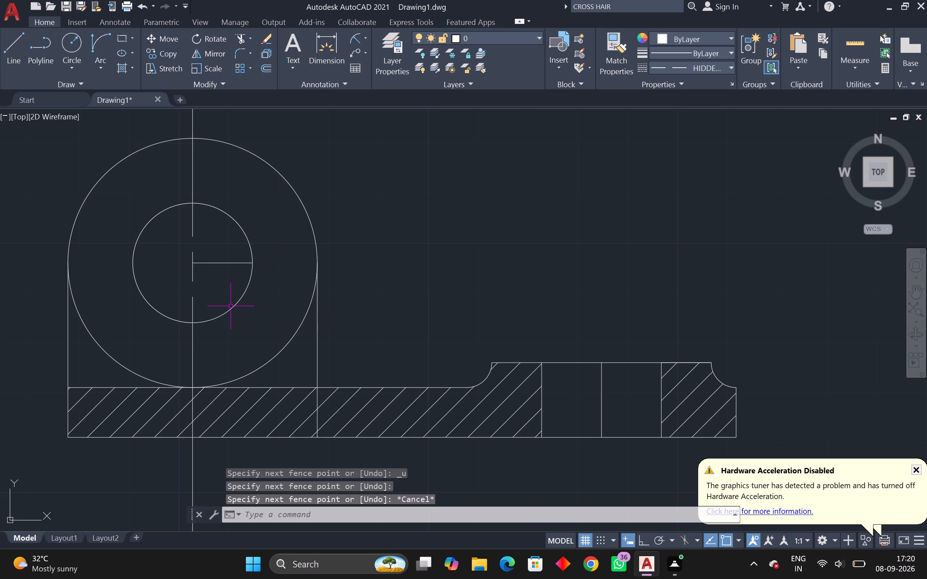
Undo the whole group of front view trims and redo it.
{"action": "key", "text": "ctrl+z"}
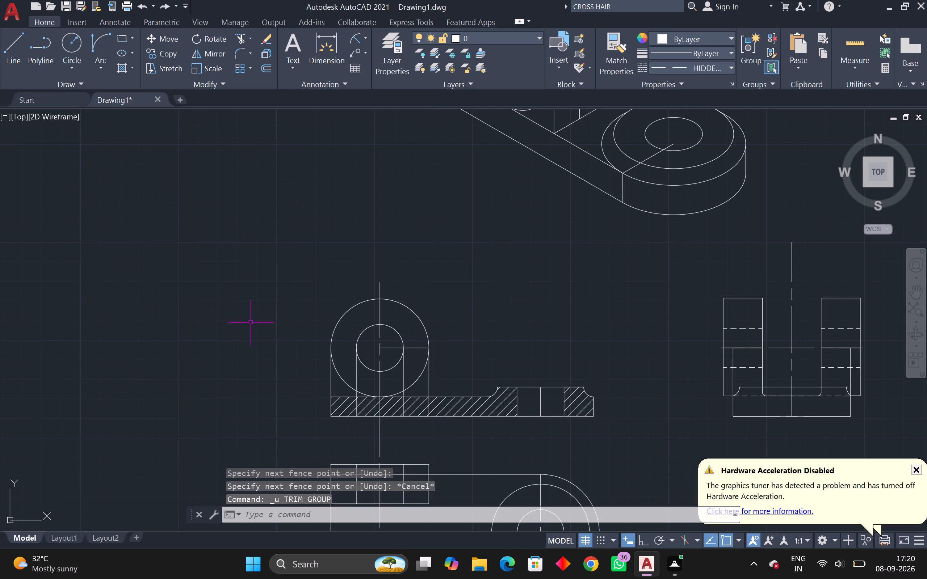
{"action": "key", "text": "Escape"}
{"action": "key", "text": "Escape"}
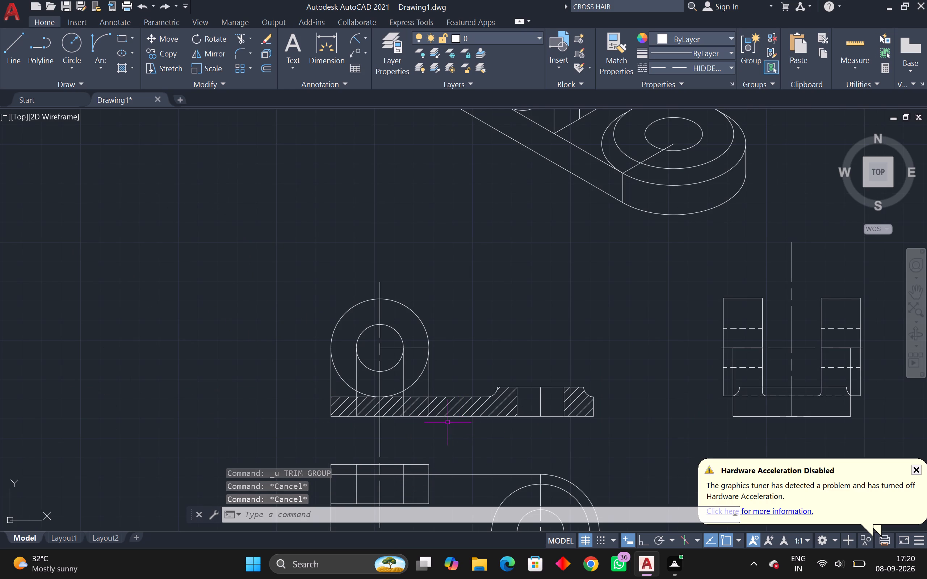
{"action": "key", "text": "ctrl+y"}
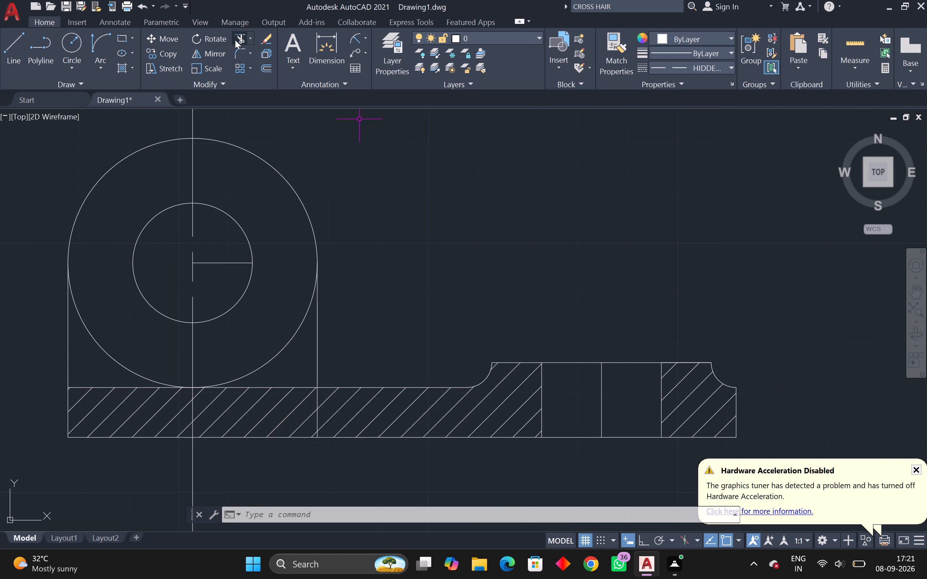
Trim the vertical line below the outer circle's right edge where it crosses the front view's hatched base.
{"action": "left_click_drag", "start_coordinate": [236, 39], "coordinate": [246, 43]}
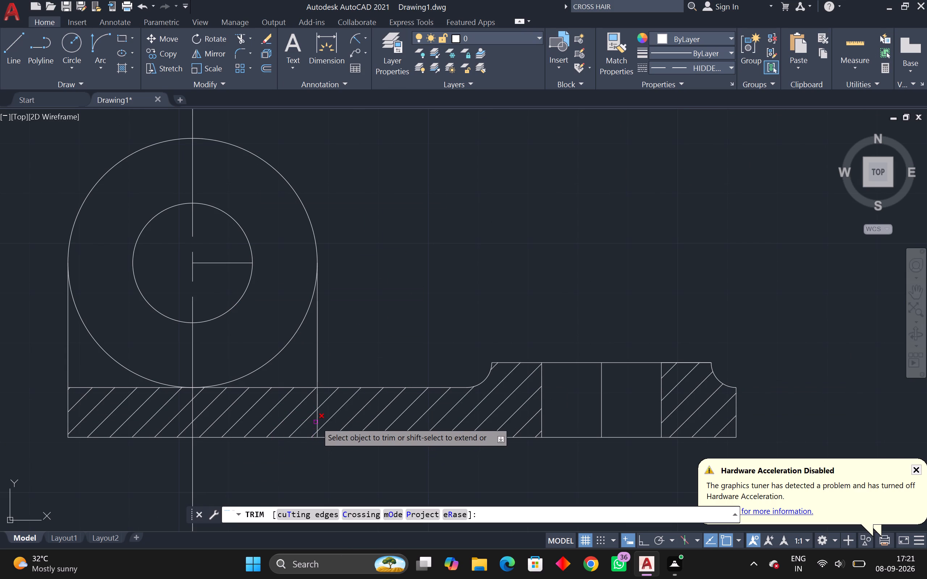
{"action": "left_click", "coordinate": [316, 421]}
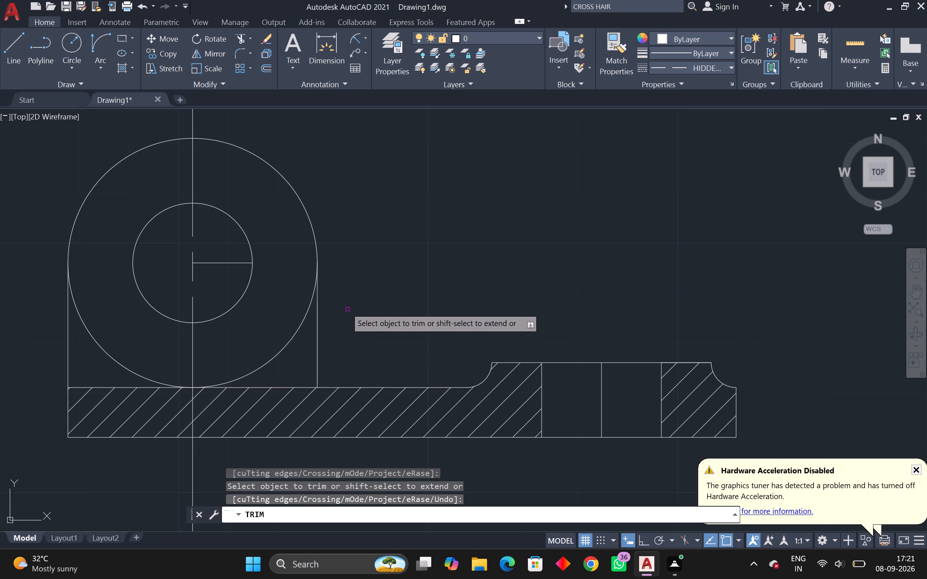
{"action": "key", "text": "Escape"}
{"action": "key", "text": "Escape"}
Draw dashed horizontal lines from the hole circle's right quadrant to the outer circle's right edge and from the hole centre to its left edge.
{"action": "type", "text": "L"}
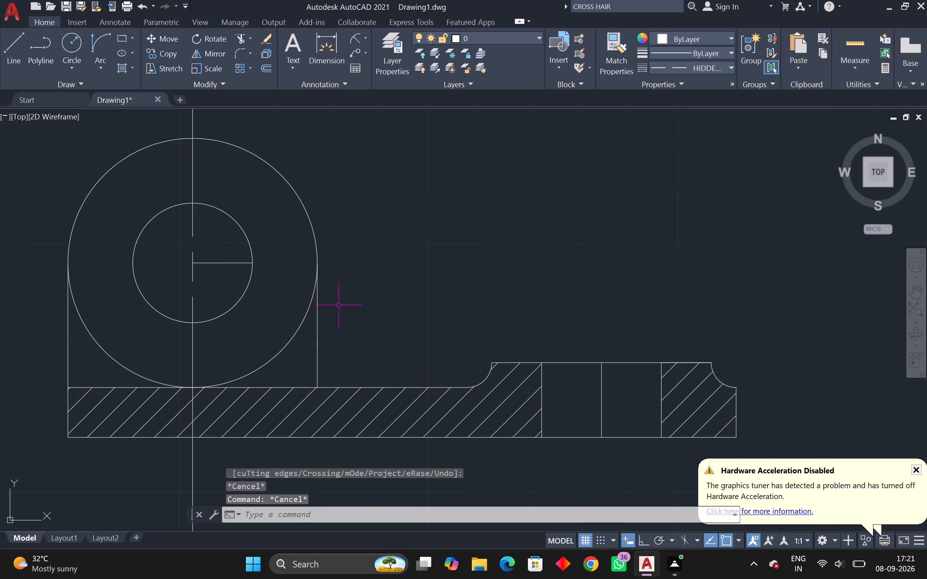
{"action": "key", "text": "space"}
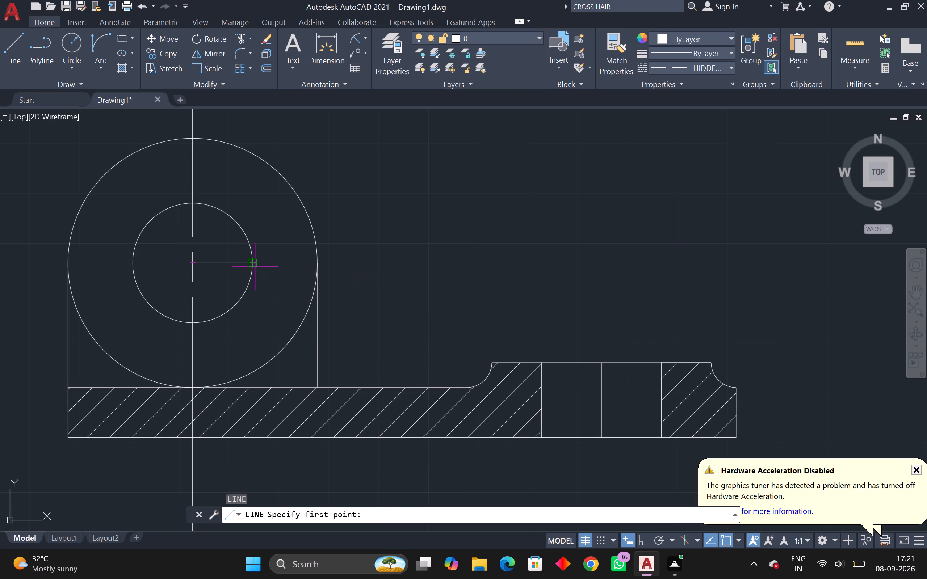
{"action": "left_click", "coordinate": [255, 266]}
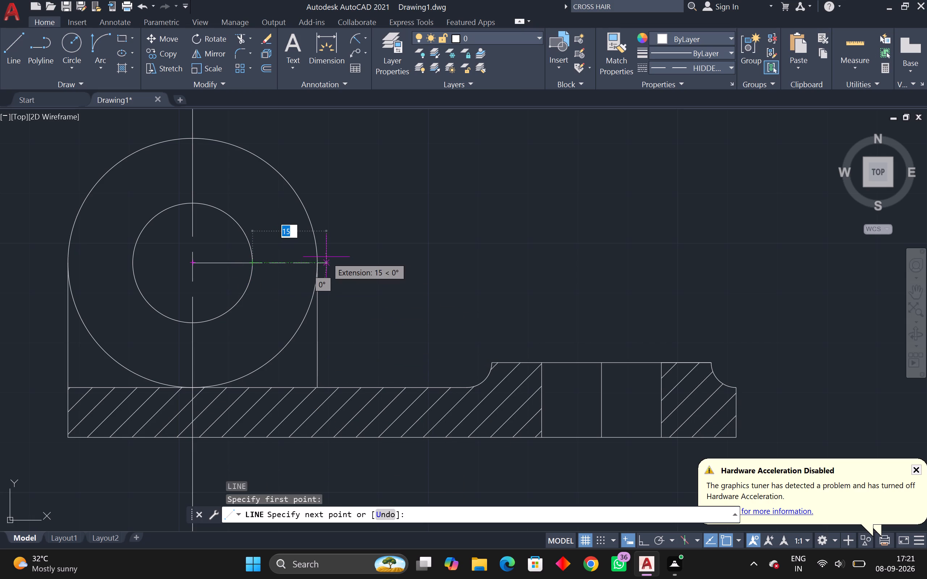
{"action": "left_click", "coordinate": [319, 261]}
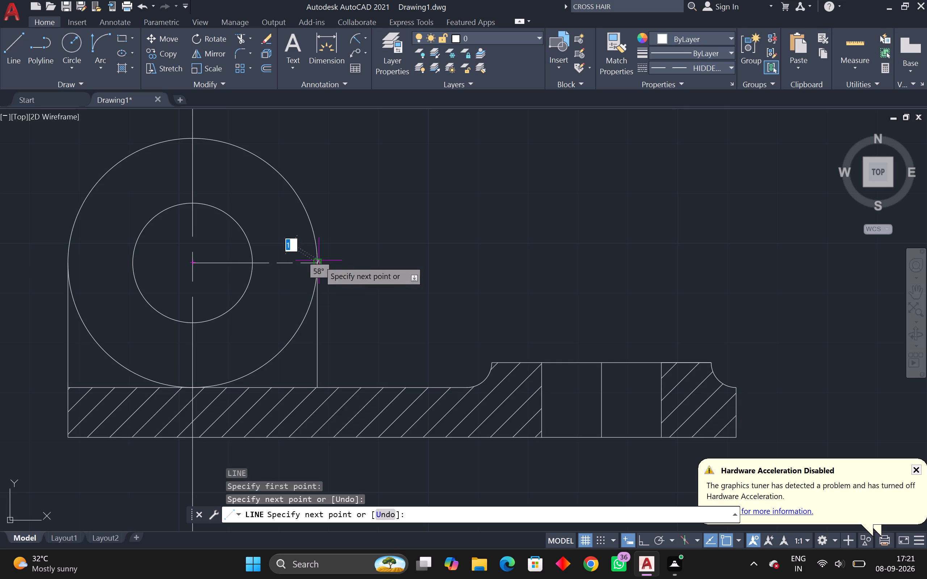
{"action": "key", "text": "space"}
{"action": "key", "text": "space"}
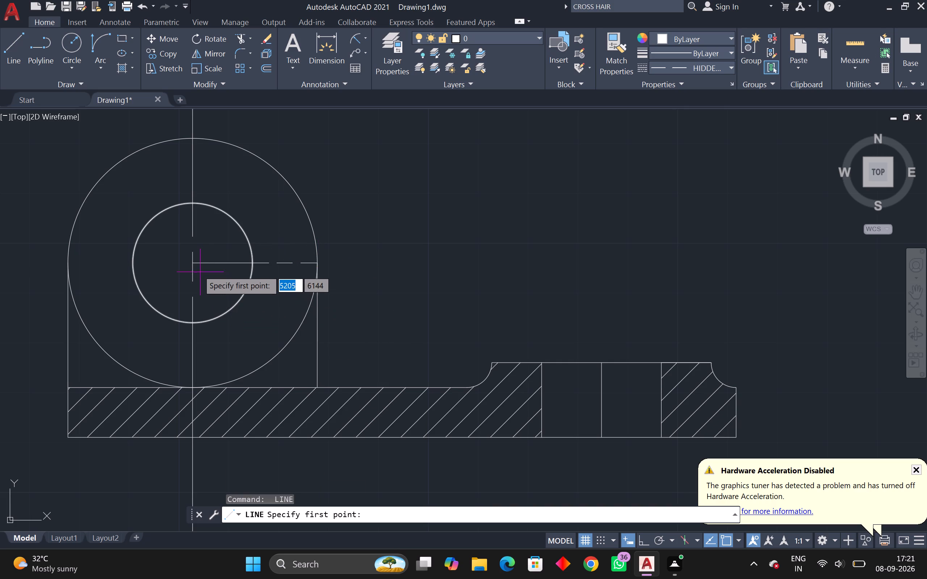
{"action": "left_click", "coordinate": [192, 263]}
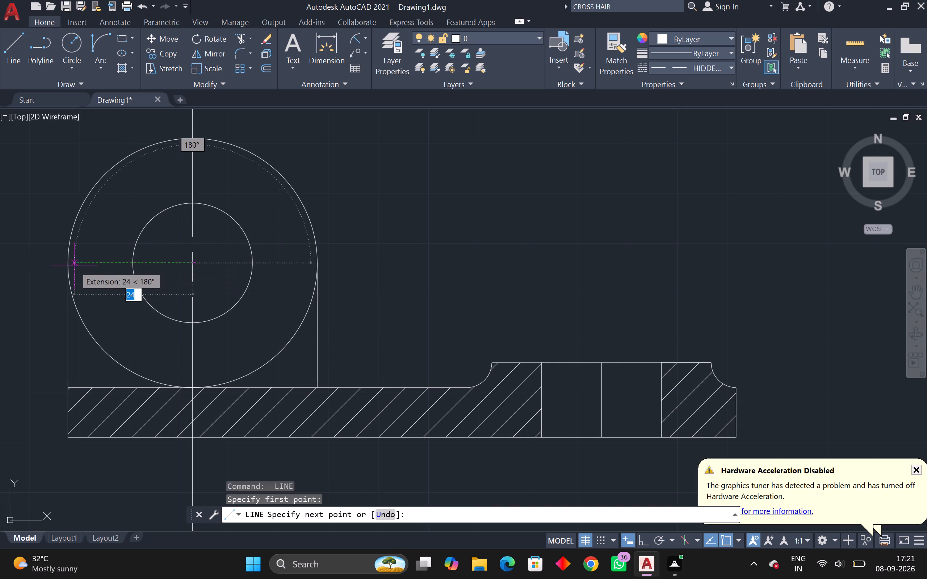
{"action": "left_click", "coordinate": [70, 265]}
{"action": "key", "text": "Escape"}
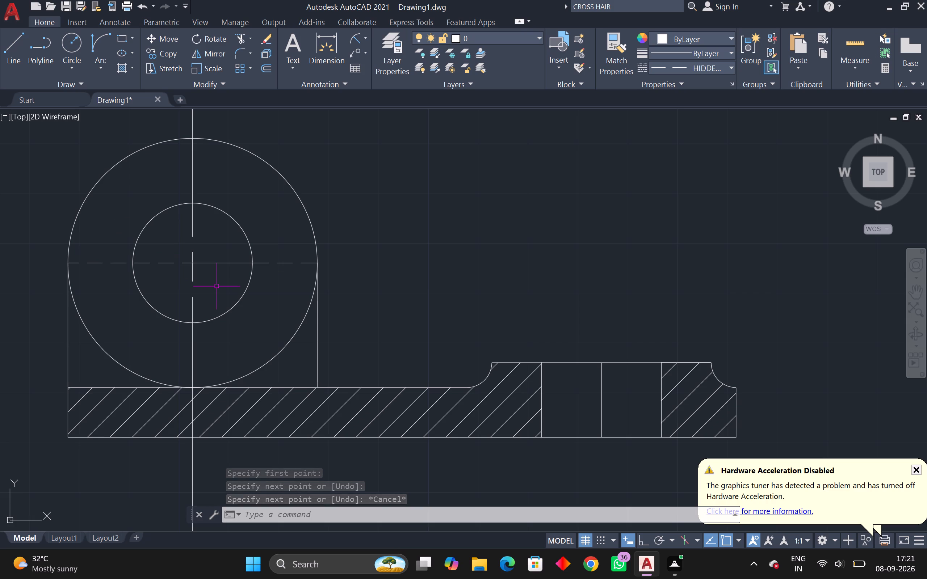
Add a diameter dimension to the front view's outer circle, placing its text outside the circle at the upper right.
{"action": "scroll", "coordinate": [217, 286], "scroll_direction": "down", "scroll_amount": 1}
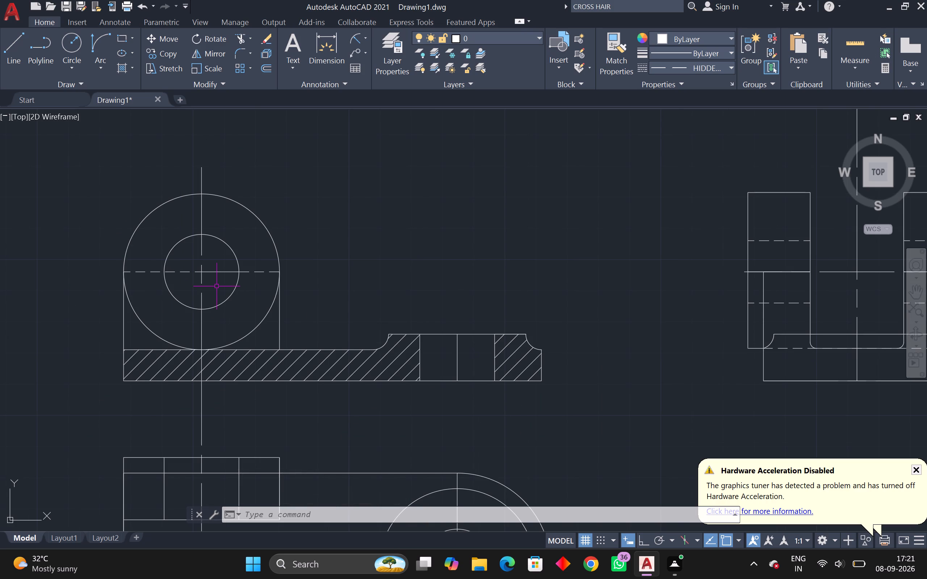
{"action": "middle_click_drag", "start_coordinate": [215, 293], "coordinate": [222, 244]}
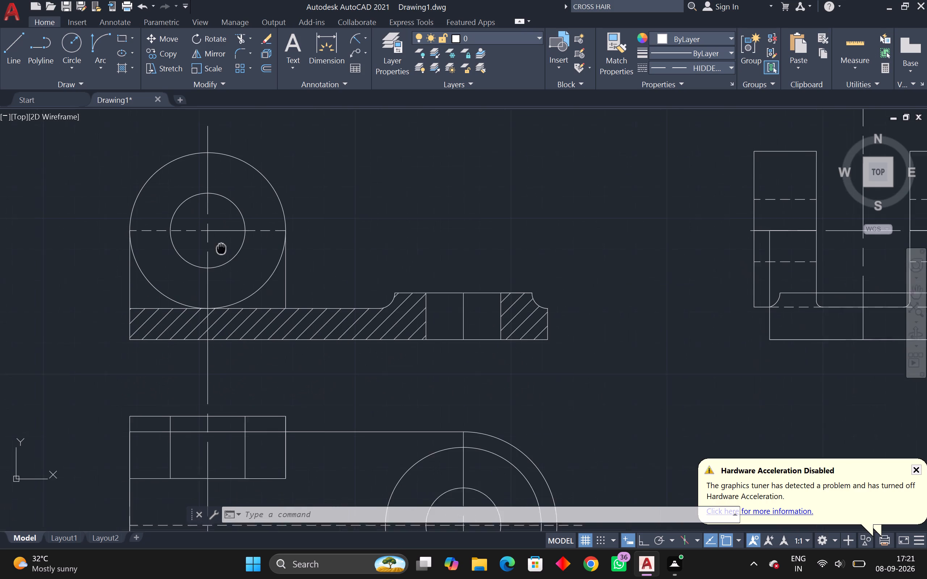
{"action": "middle_click_drag", "start_coordinate": [222, 244], "coordinate": [222, 244]}
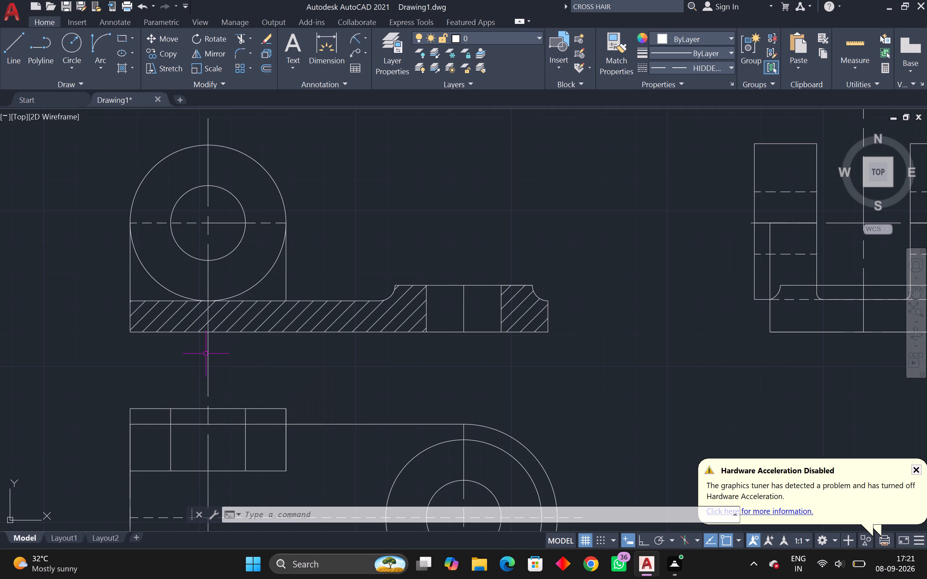
{"action": "scroll", "coordinate": [238, 320], "scroll_direction": "down", "scroll_amount": 2}
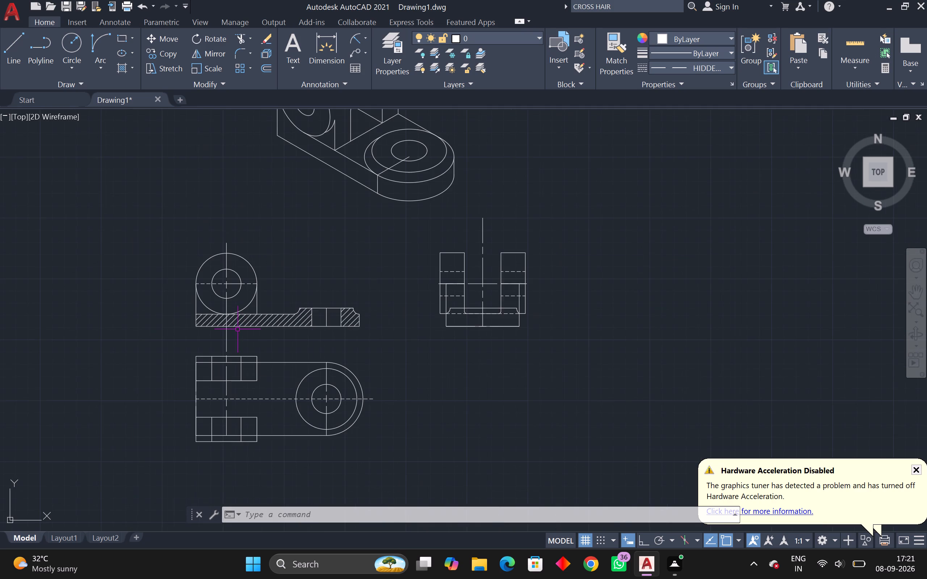
{"action": "middle_click_drag", "start_coordinate": [238, 329], "coordinate": [196, 423]}
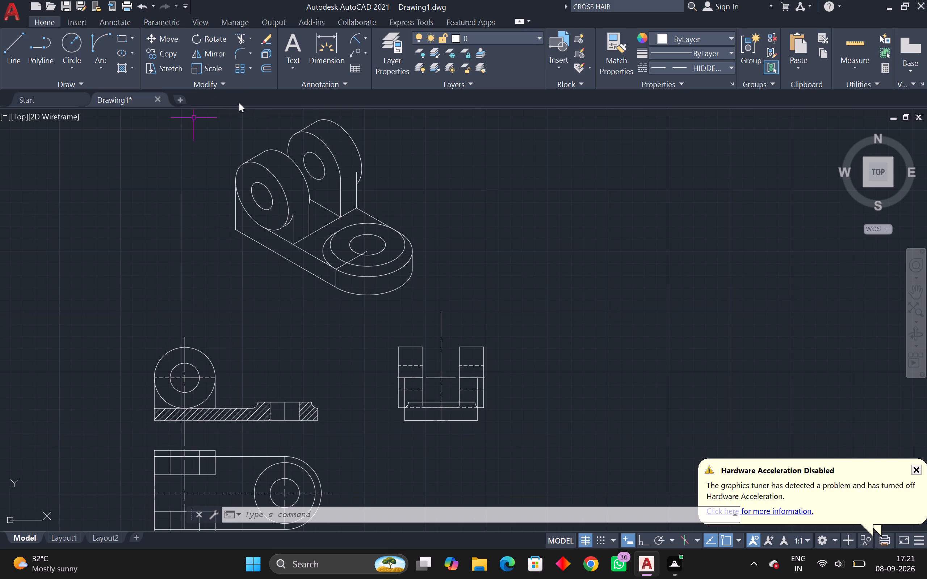
{"action": "left_click", "coordinate": [356, 40]}
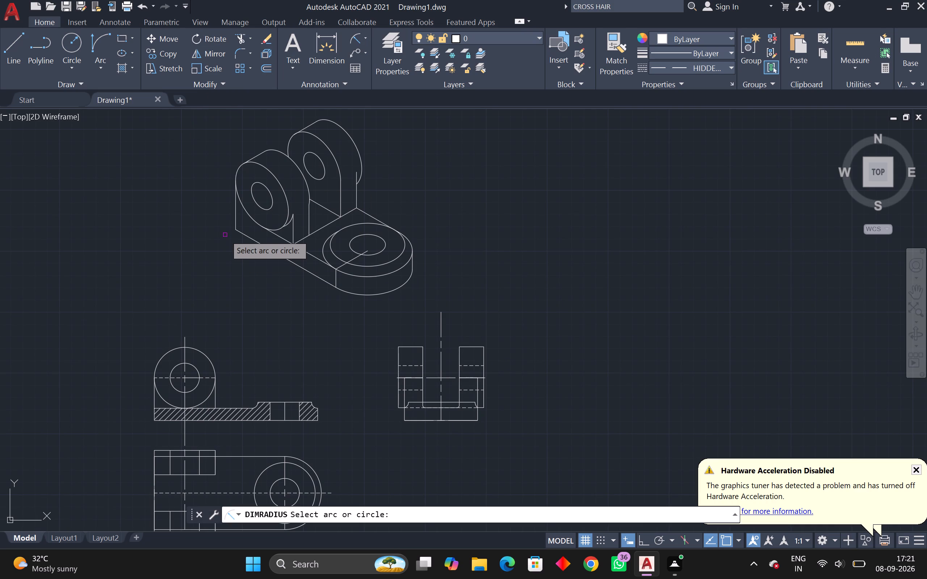
{"action": "left_click", "coordinate": [367, 41]}
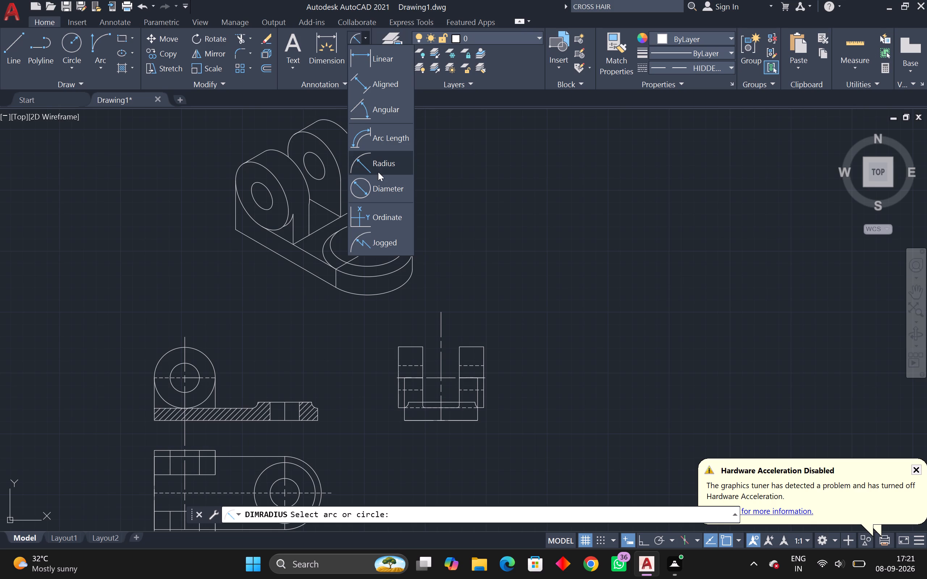
{"action": "left_click", "coordinate": [376, 185]}
{"action": "scroll", "coordinate": [149, 372], "scroll_direction": "up", "scroll_amount": 2}
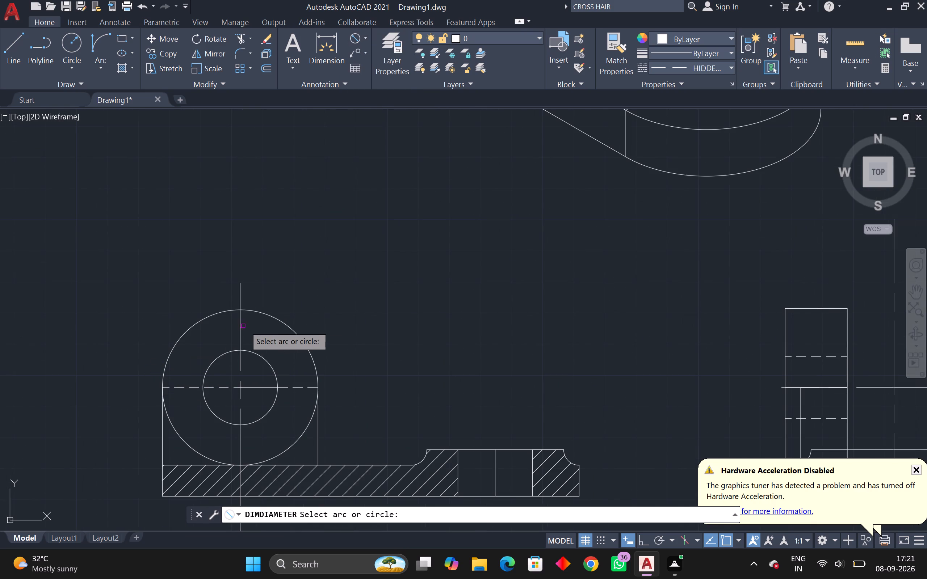
{"action": "left_click_drag", "start_coordinate": [281, 322], "coordinate": [283, 319]}
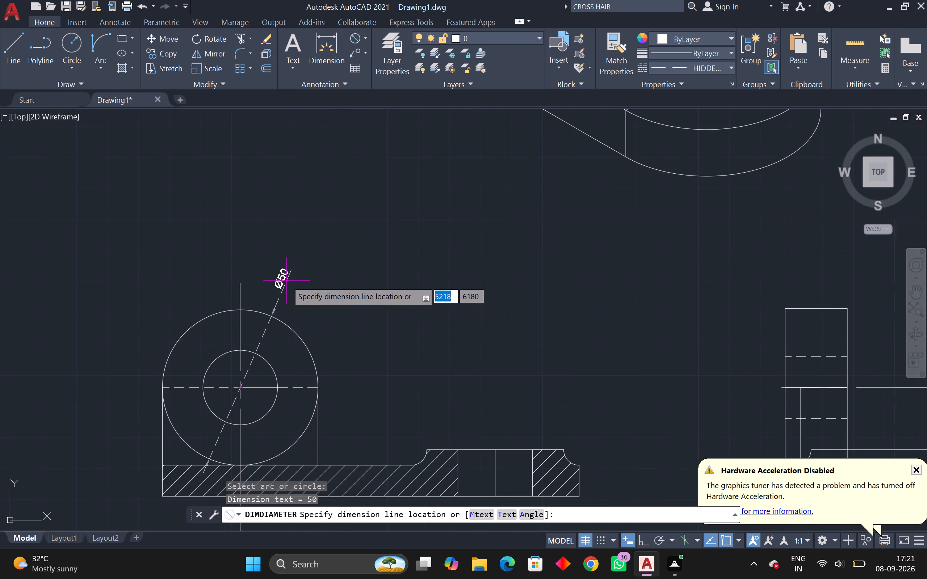
{"action": "left_click", "coordinate": [285, 276]}
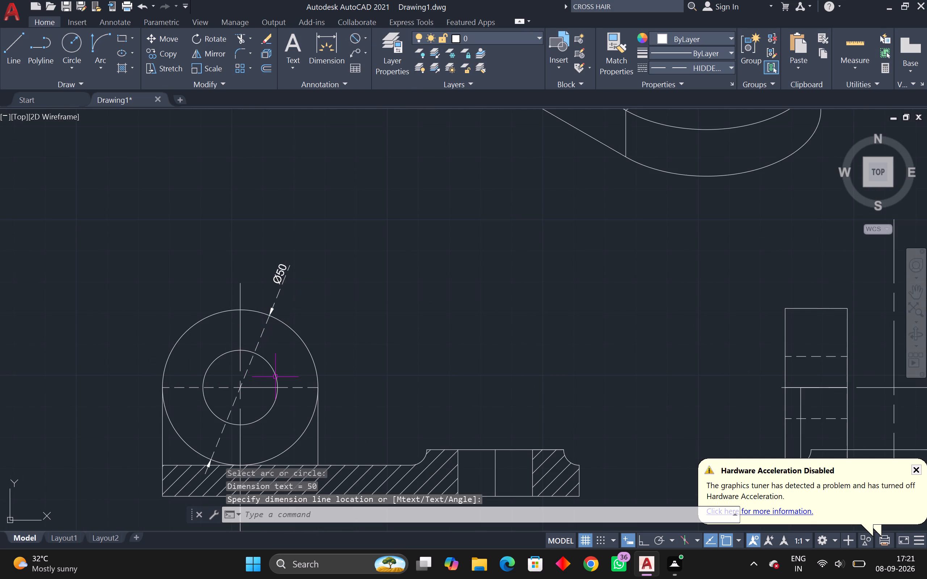
Add a diameter dimension to the front view's inner hole circle, placing its text outside the outer circle at the upper left.
{"action": "key", "text": "space"}
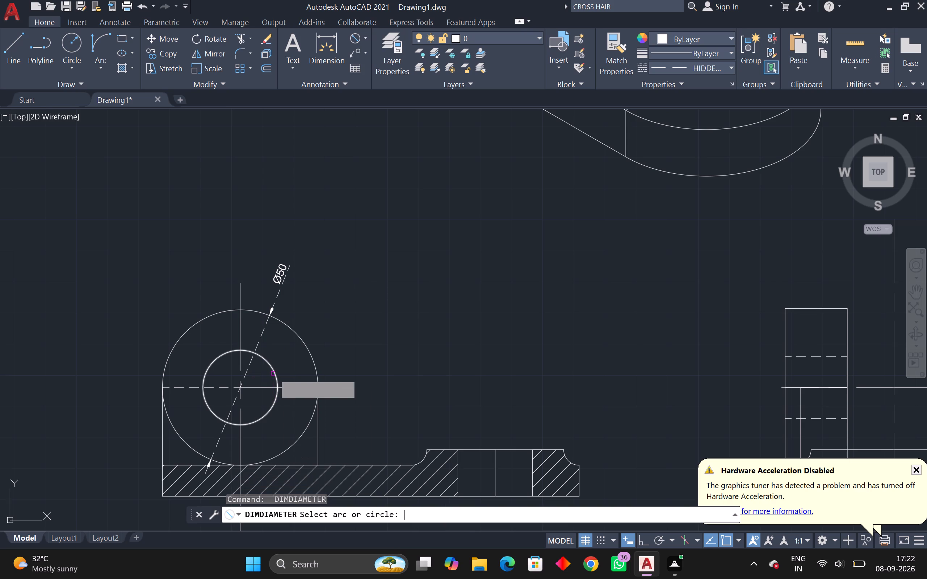
{"action": "left_click", "coordinate": [210, 364]}
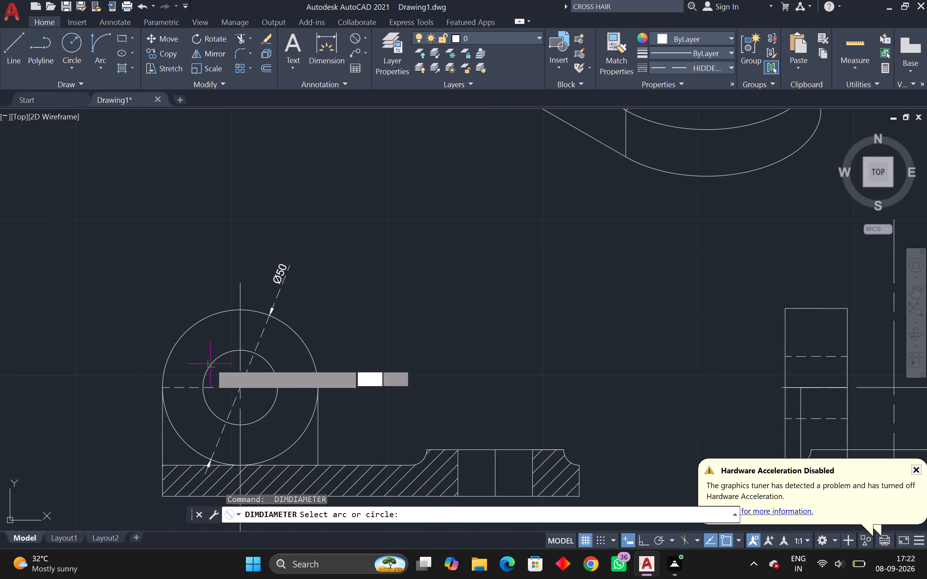
{"action": "left_click", "coordinate": [152, 300]}
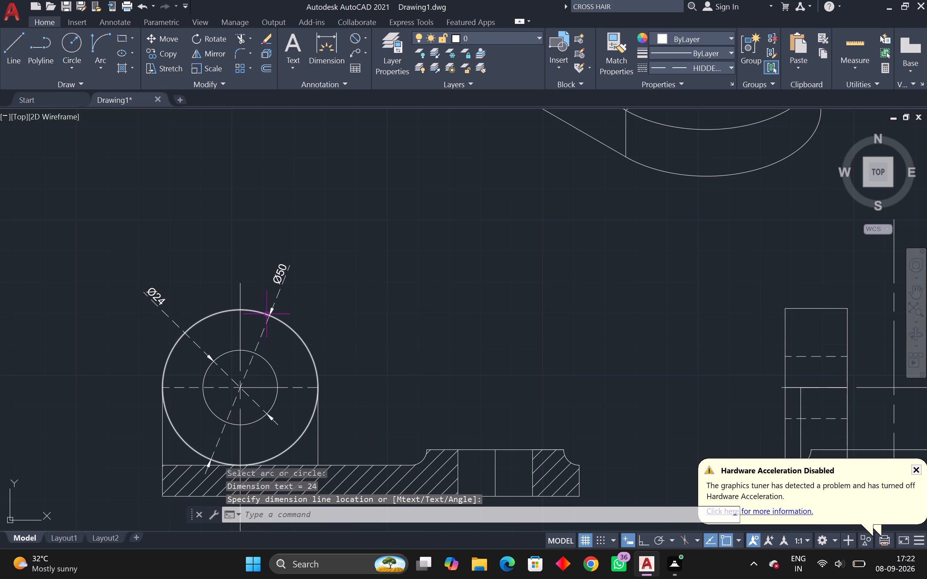
Add a diameter dimension to the top view's larger full circle, placing its text beyond the rounded end at the upper right.
{"action": "middle_click_drag", "start_coordinate": [335, 414], "coordinate": [350, 309]}
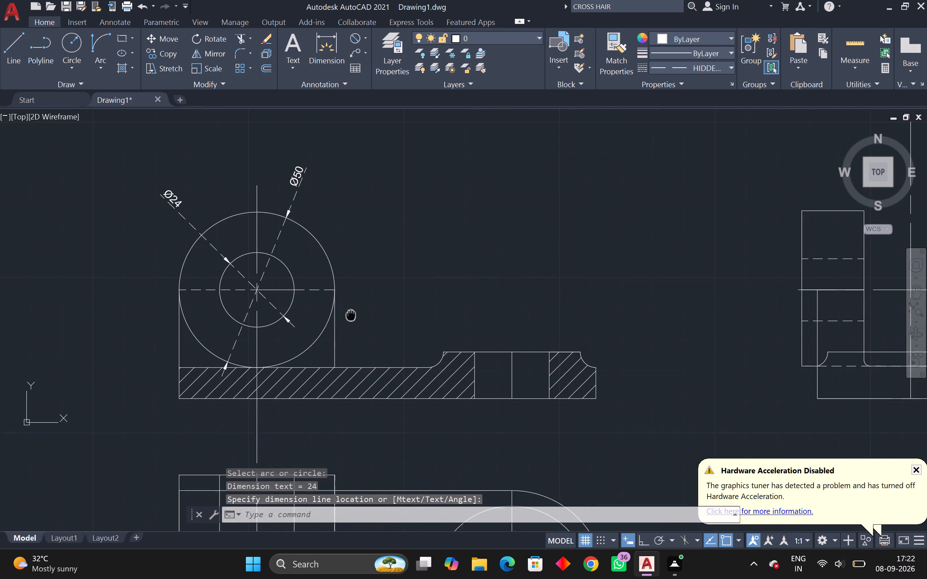
{"action": "middle_click_drag", "start_coordinate": [350, 309], "coordinate": [358, 267]}
{"action": "key", "text": "space"}
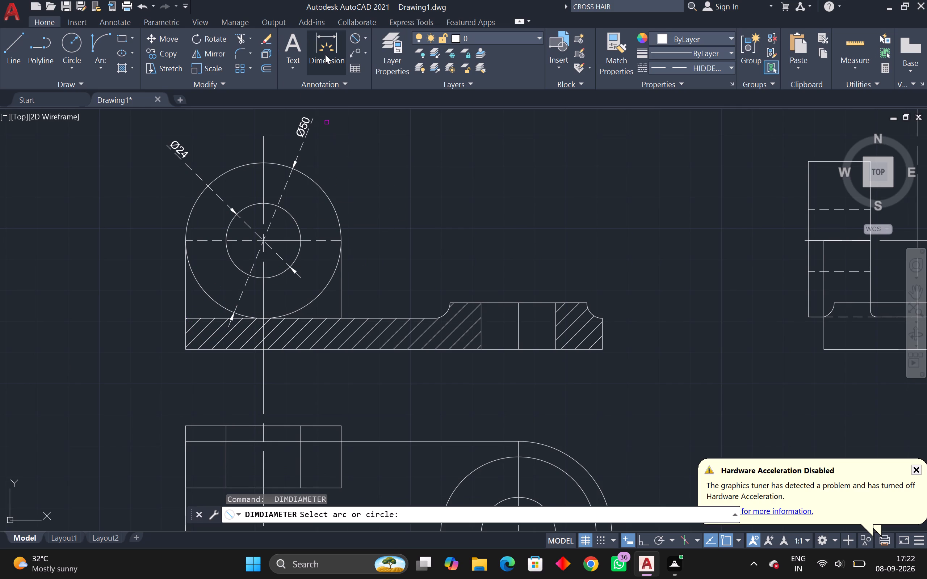
{"action": "middle_click_drag", "start_coordinate": [448, 310], "coordinate": [330, 202]}
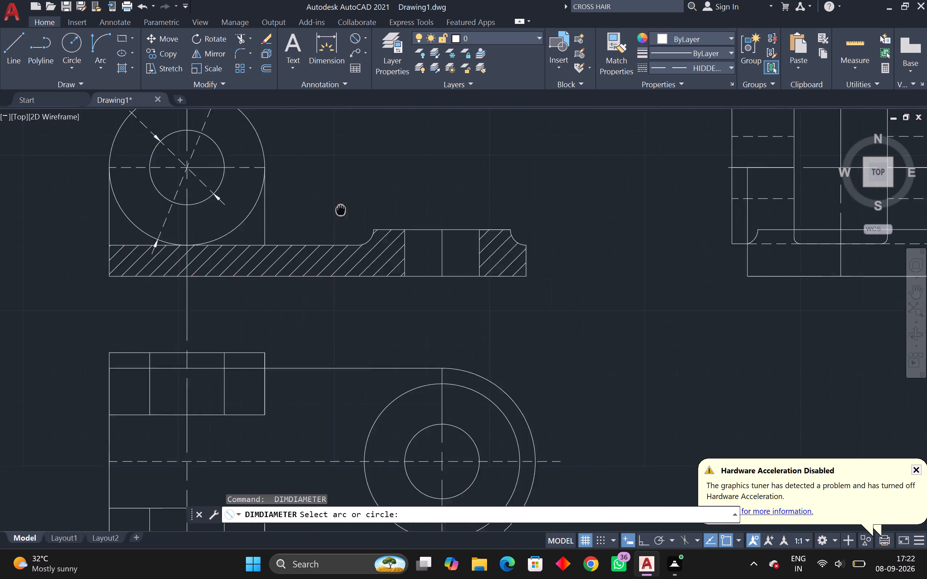
{"action": "middle_click_drag", "start_coordinate": [330, 202], "coordinate": [324, 197]}
{"action": "middle_click_drag", "start_coordinate": [418, 301], "coordinate": [323, 211]}
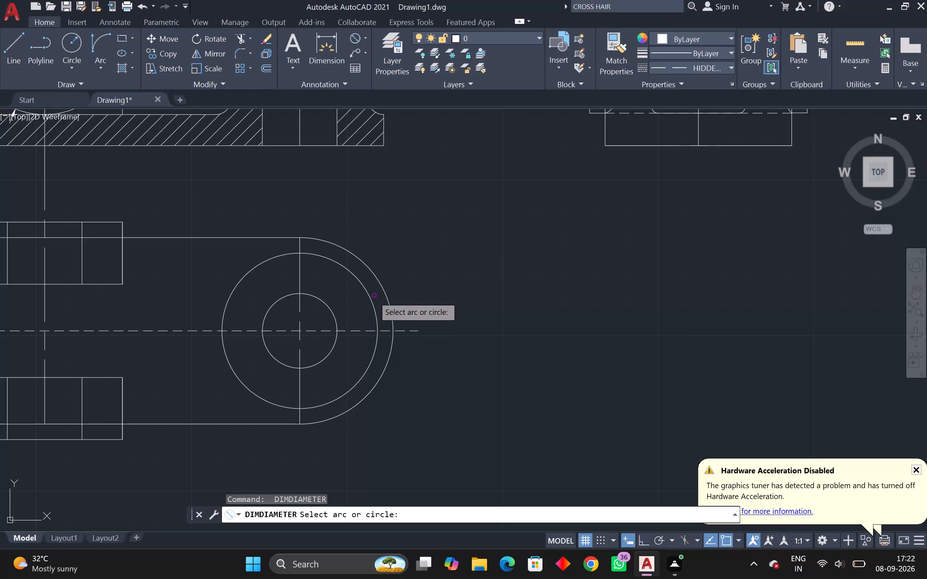
{"action": "left_click", "coordinate": [371, 297]}
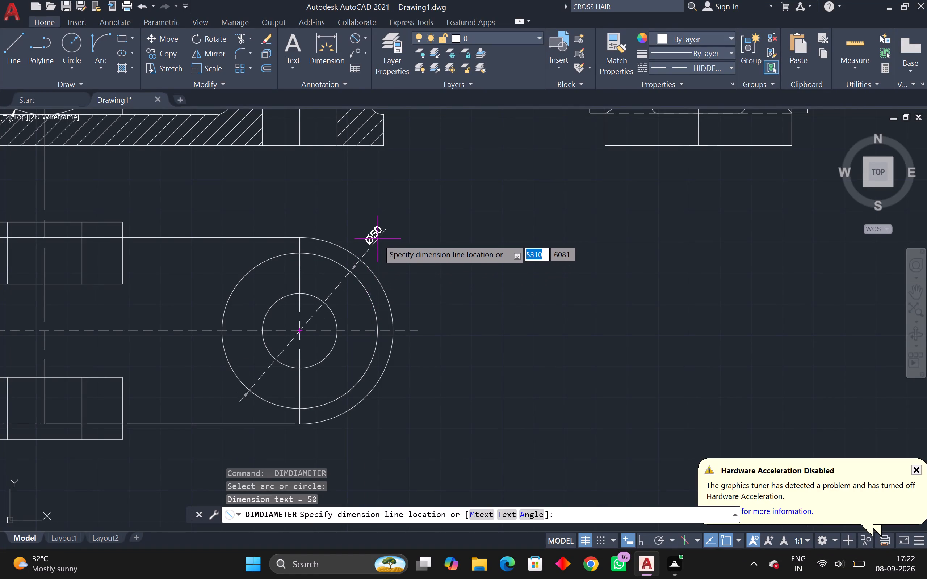
{"action": "left_click", "coordinate": [378, 239]}
Add a diameter dimension to the top view's hole circle, placing its text beyond the rounded end at the lower right.
{"action": "key", "text": "space"}
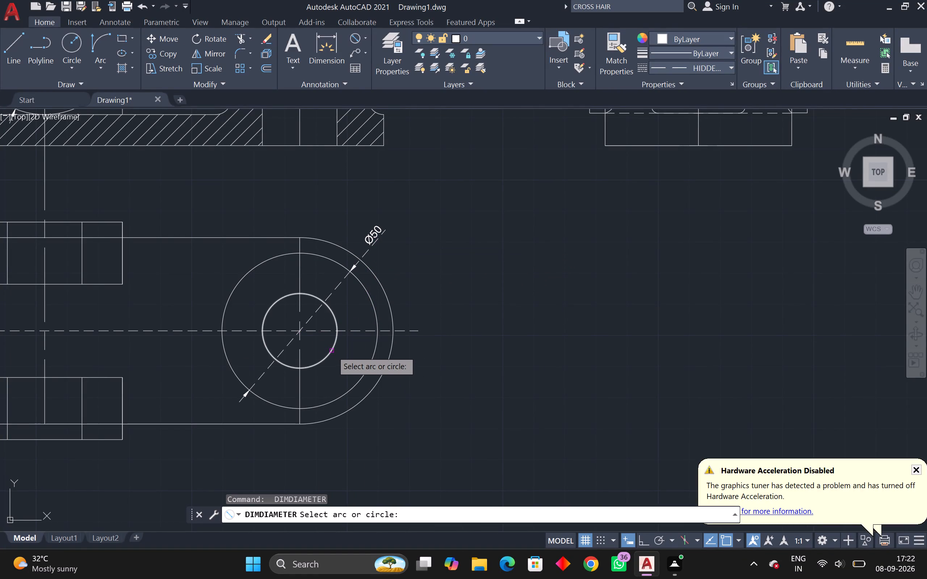
{"action": "left_click", "coordinate": [332, 351]}
{"action": "left_click", "coordinate": [394, 425]}
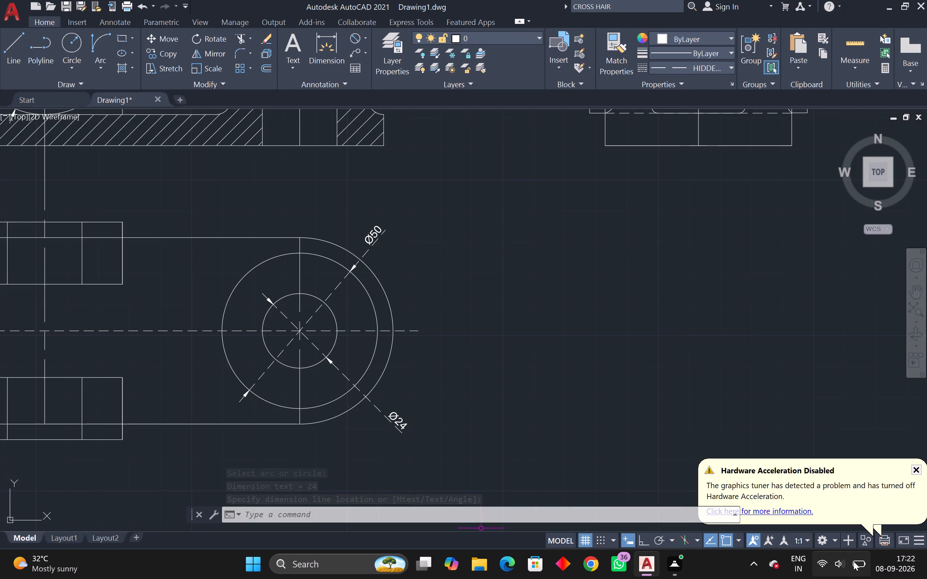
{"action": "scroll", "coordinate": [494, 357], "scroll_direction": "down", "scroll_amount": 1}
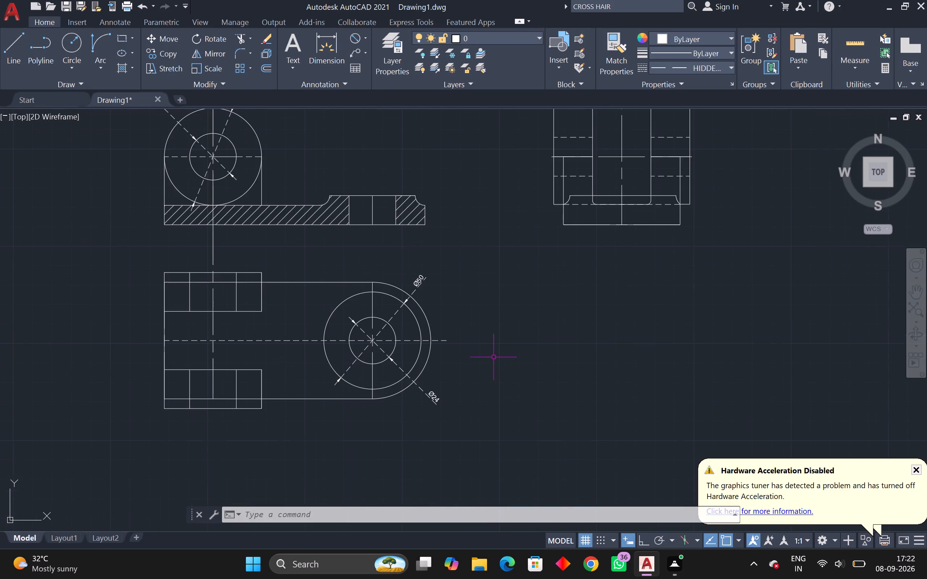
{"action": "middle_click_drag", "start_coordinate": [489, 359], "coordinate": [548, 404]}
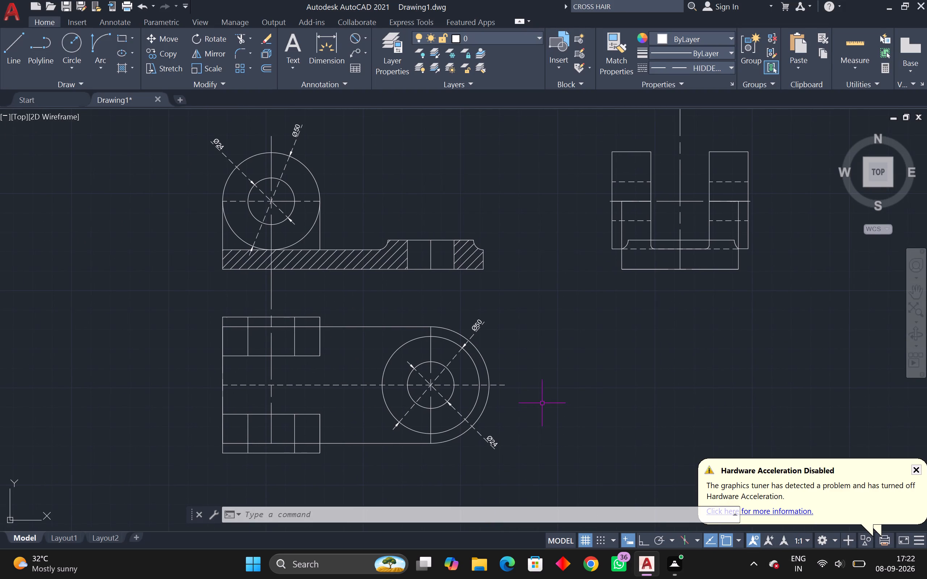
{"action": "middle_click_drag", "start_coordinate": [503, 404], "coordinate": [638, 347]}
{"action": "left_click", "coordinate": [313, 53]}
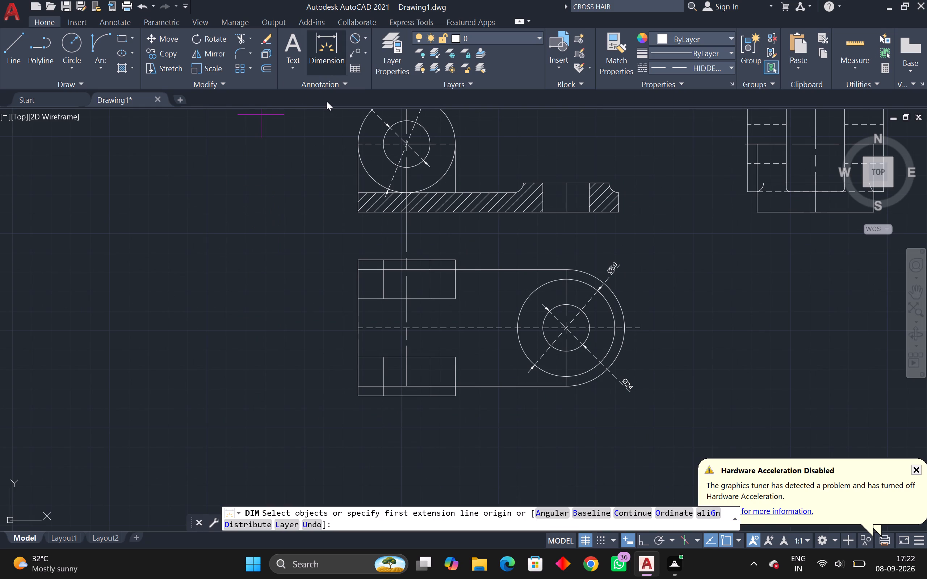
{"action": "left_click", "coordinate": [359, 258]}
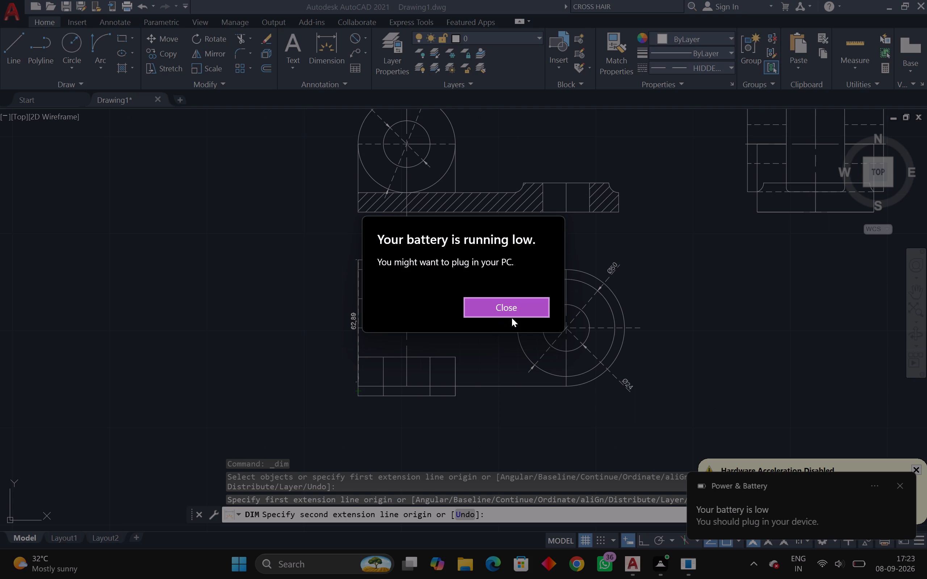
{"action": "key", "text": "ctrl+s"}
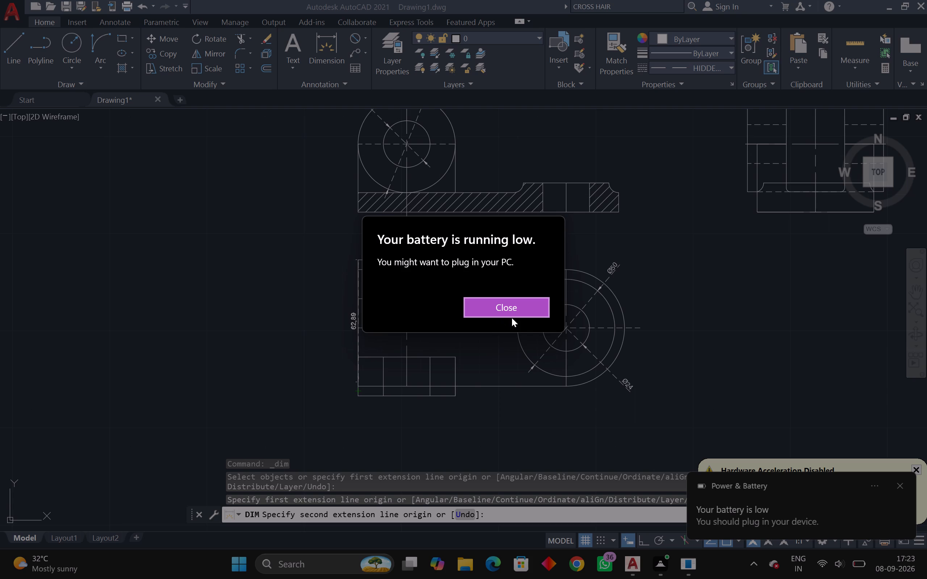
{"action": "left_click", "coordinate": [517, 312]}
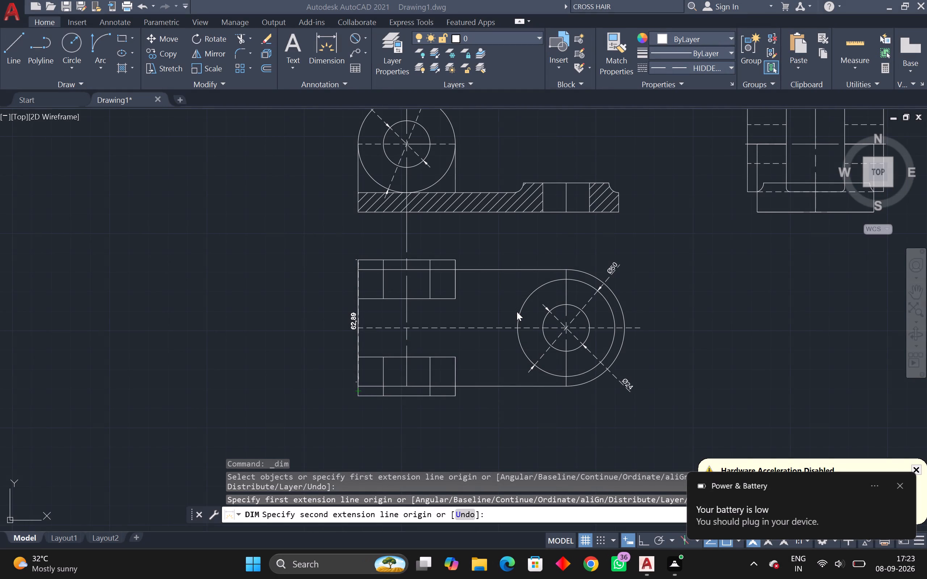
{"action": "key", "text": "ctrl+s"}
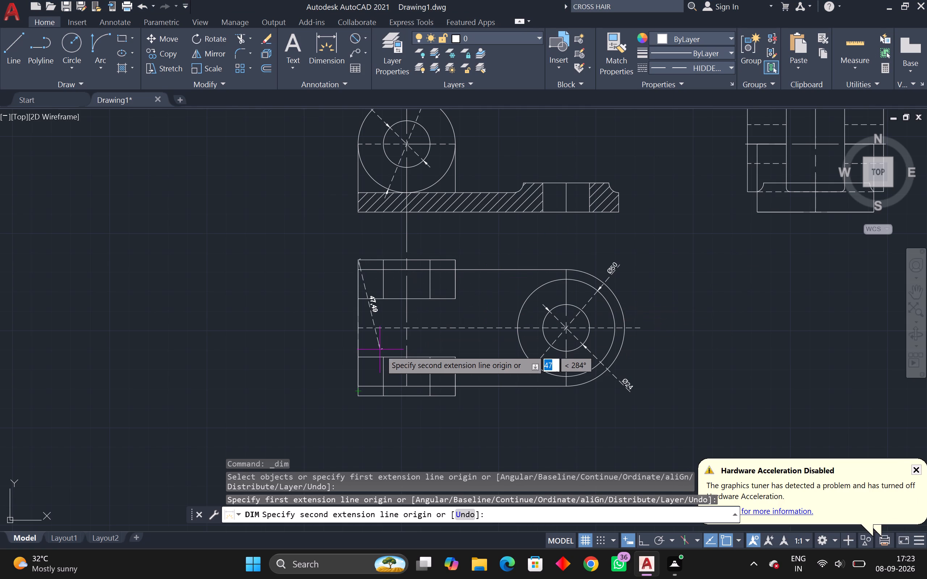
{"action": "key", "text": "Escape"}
Save the drawing in the Documents folder as "11838 PROJECTION SEP 8 @".
{"action": "key", "text": "ctrl+s"}
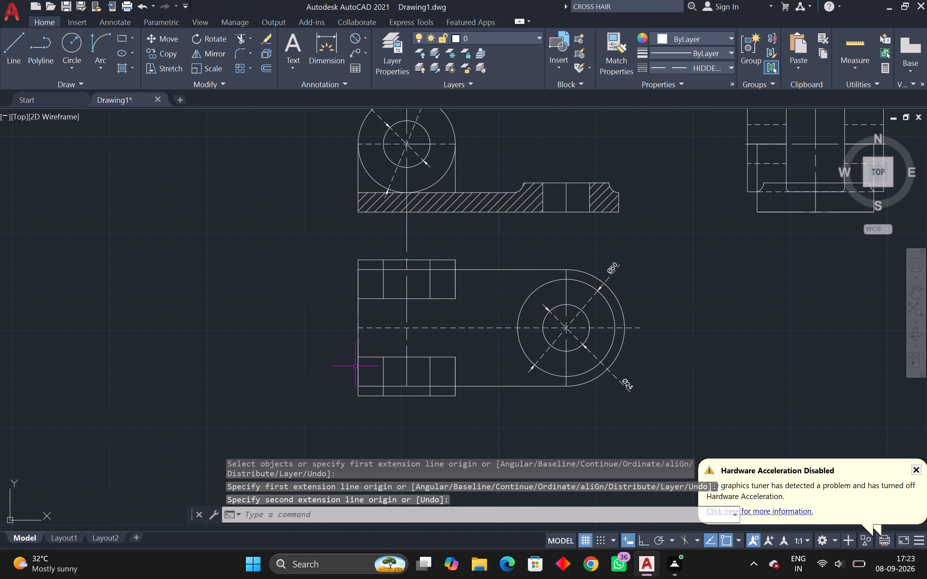
{"action": "left_click", "coordinate": [449, 402]}
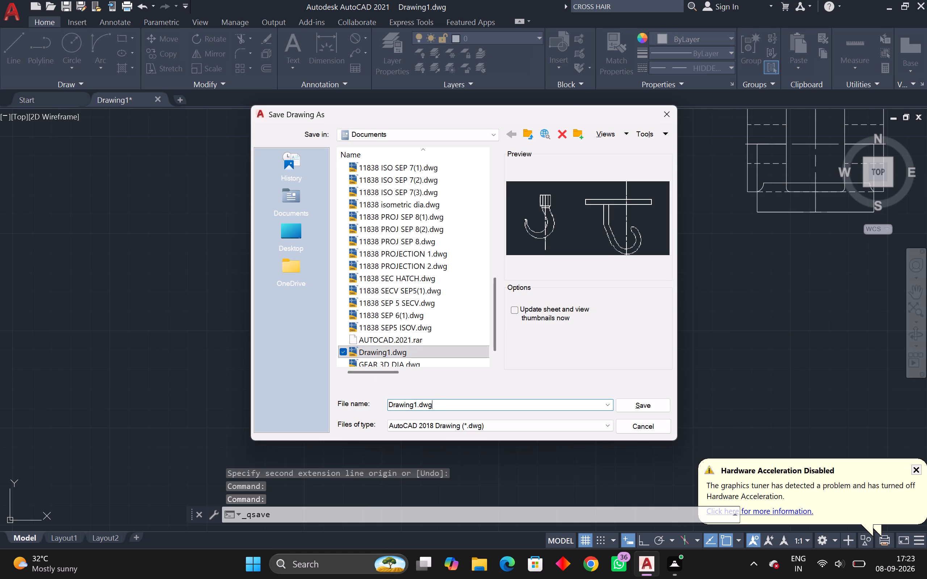
{"action": "left_click_drag", "start_coordinate": [448, 404], "coordinate": [382, 407]}
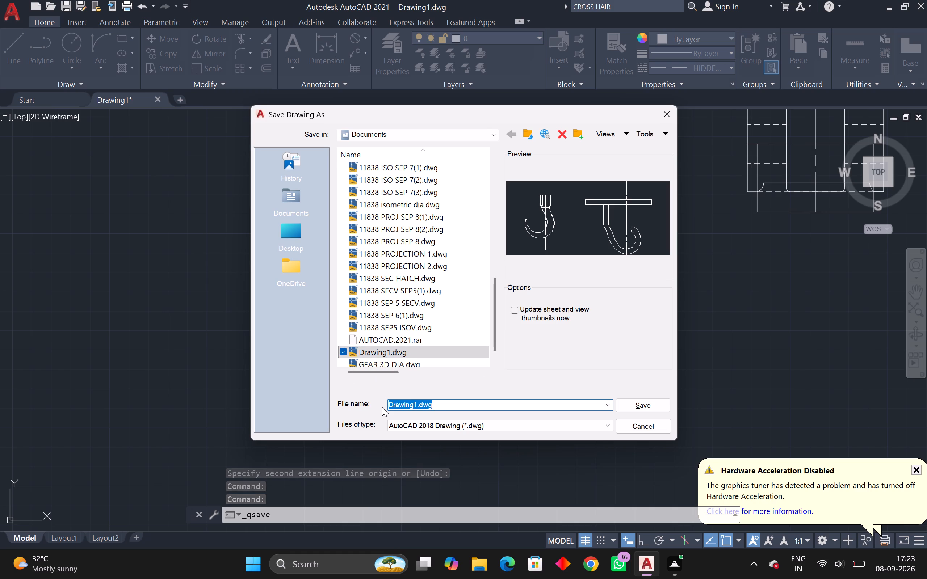
{"action": "type", "text": "PR"}
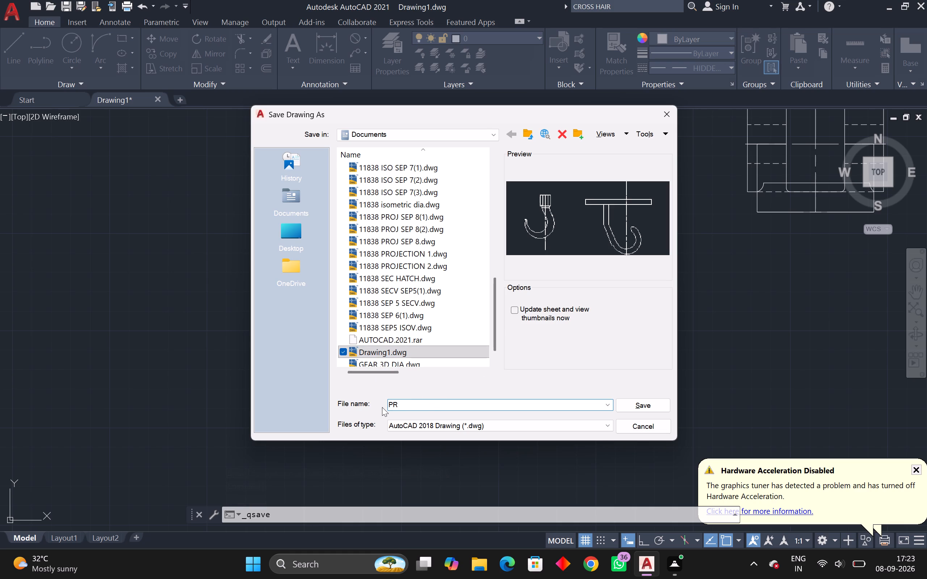
{"action": "key", "text": "o"}
{"action": "type", "text": "JECT"}
{"action": "type", "text": "ION"}
{"action": "key", "text": "Left"}
{"action": "key", "text": "Left"}
{"action": "key", "text": "Left"}
{"action": "key", "text": "Left"}
{"action": "key", "text": "Left"}
{"action": "key", "text": "Left"}
{"action": "key", "text": "Left"}
{"action": "key", "text": "Left"}
{"action": "key", "text": "Left"}
{"action": "key", "text": "Left"}
{"action": "key", "text": "Left"}
{"action": "key", "text": "Left"}
{"action": "key", "text": "Left"}
{"action": "key", "text": "Left"}
{"action": "key", "text": "Left"}
{"action": "key", "text": "Left"}
{"action": "key", "text": "Left"}
{"action": "key", "text": "Left"}
{"action": "key", "text": "Left"}
{"action": "key", "text": "Left"}
{"action": "type", "text": "118"}
{"action": "type", "text": "38"}
{"action": "key", "text": "space"}
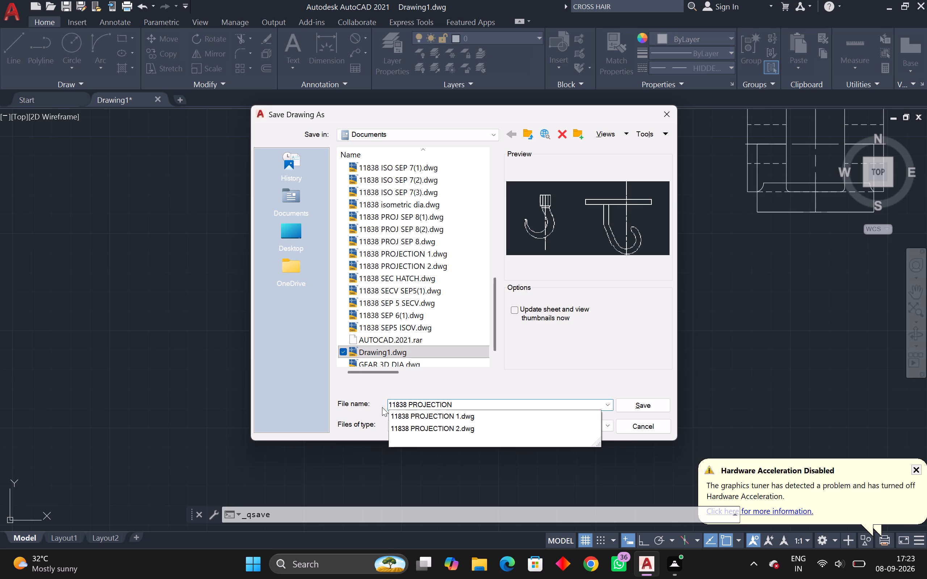
{"action": "key", "text": "Right"}
{"action": "key", "text": "Right"}
{"action": "key", "text": "Right"}
{"action": "key", "text": "Right"}
{"action": "key", "text": "Right"}
{"action": "key", "text": "Right"}
{"action": "key", "text": "Right"}
{"action": "key", "text": "Right"}
{"action": "key", "text": "Right"}
{"action": "key", "text": "Right"}
{"action": "key", "text": "space"}
{"action": "type", "text": "SEP"}
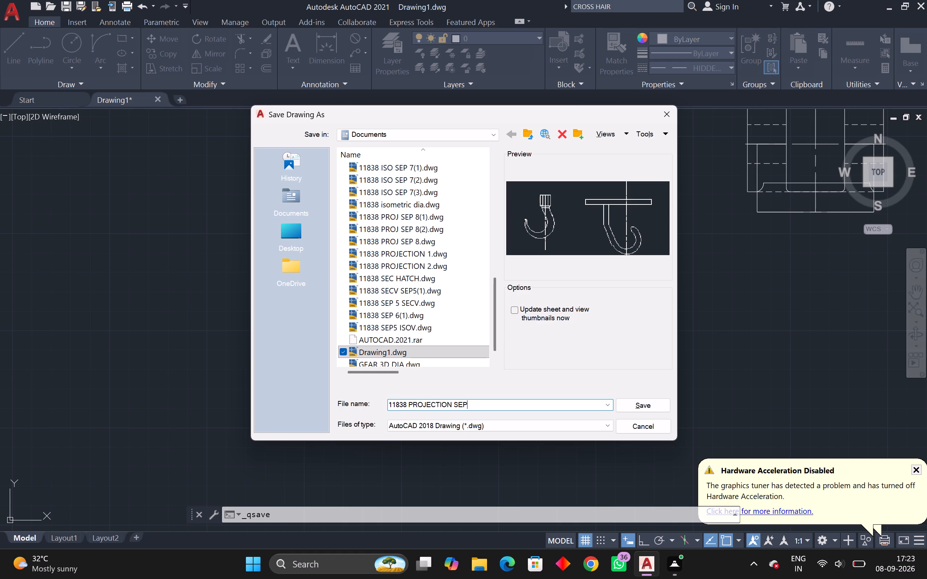
{"action": "key", "text": "space"}
{"action": "key", "text": "8"}
{"action": "key", "text": "space"}
{"action": "key", "text": "shift+at"}
{"action": "key", "text": "Return"}
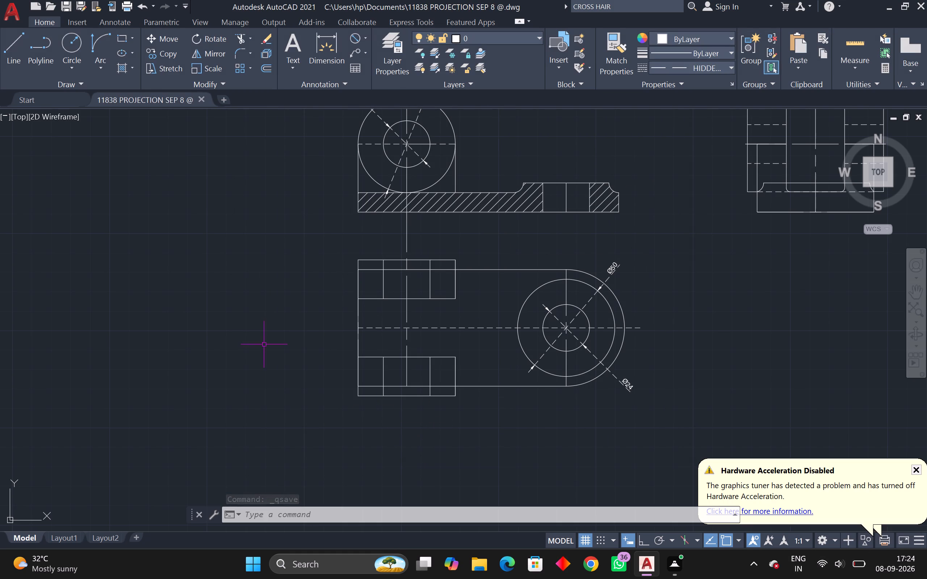
Add a vertical dimension to the thickness of the front view's base plate, placing it just left of the plate.
{"action": "middle_click_drag", "start_coordinate": [306, 362], "coordinate": [320, 410]}
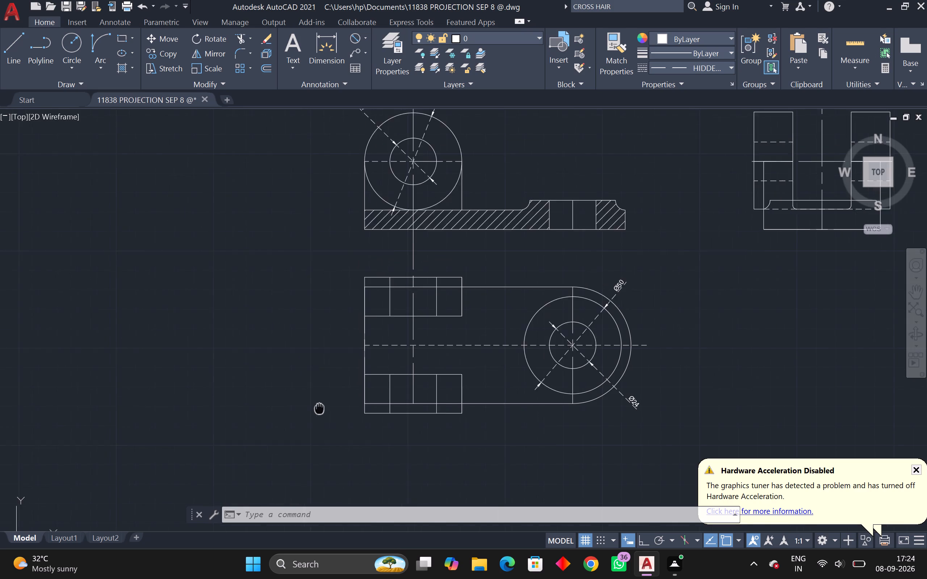
{"action": "middle_click_drag", "start_coordinate": [320, 410], "coordinate": [321, 412]}
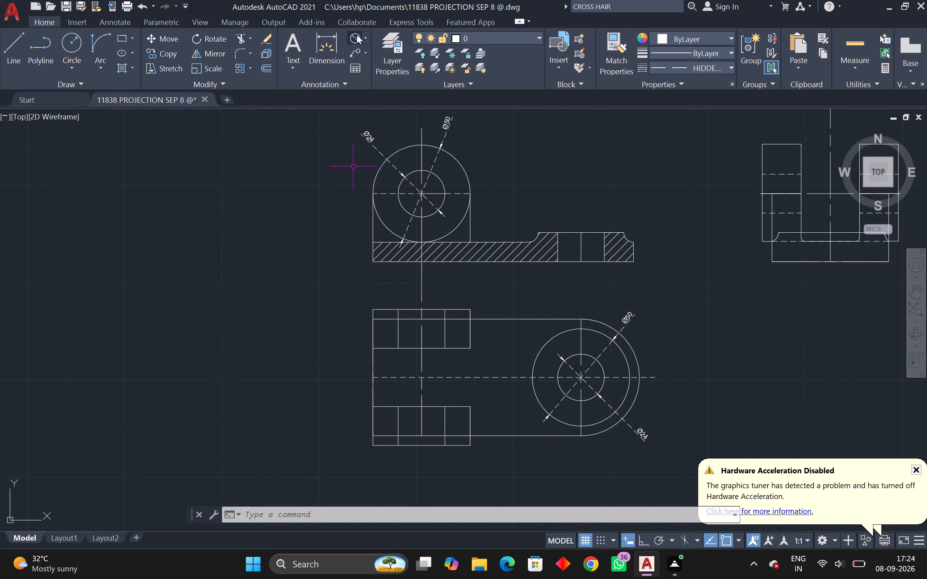
{"action": "left_click", "coordinate": [334, 39]}
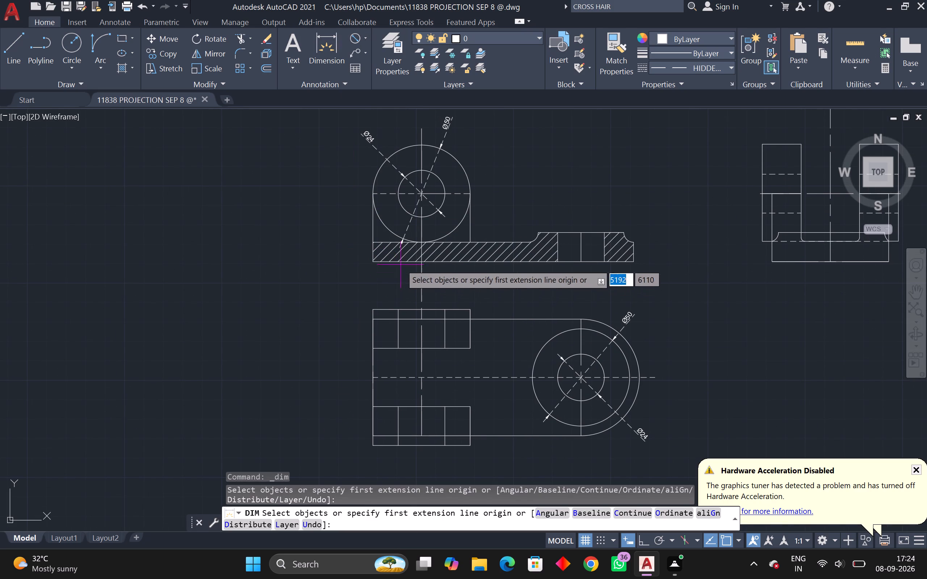
{"action": "left_click", "coordinate": [374, 242]}
{"action": "left_click", "coordinate": [370, 259]}
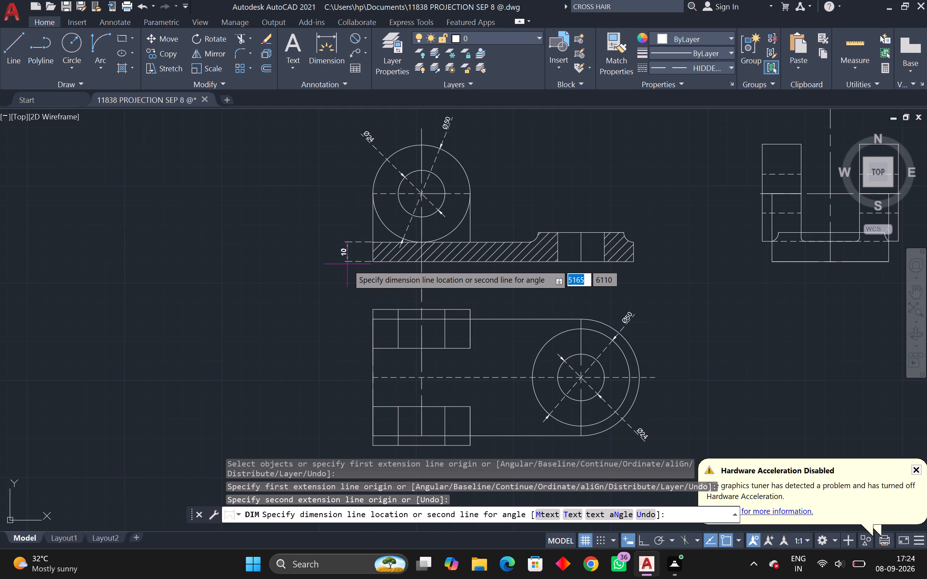
{"action": "left_click", "coordinate": [347, 264]}
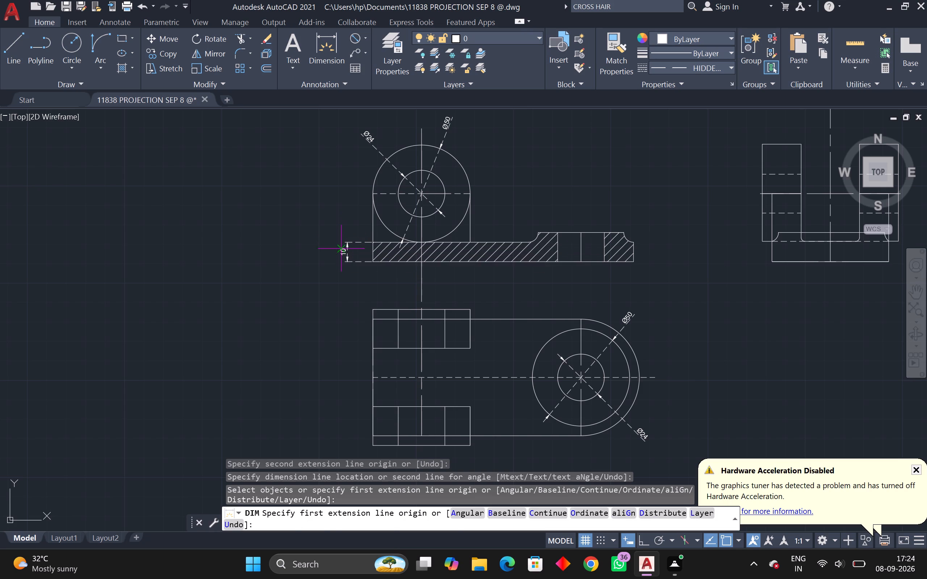
{"action": "double_click", "coordinate": [341, 250]}
{"action": "key", "text": "Escape"}
{"action": "key", "text": "Escape"}
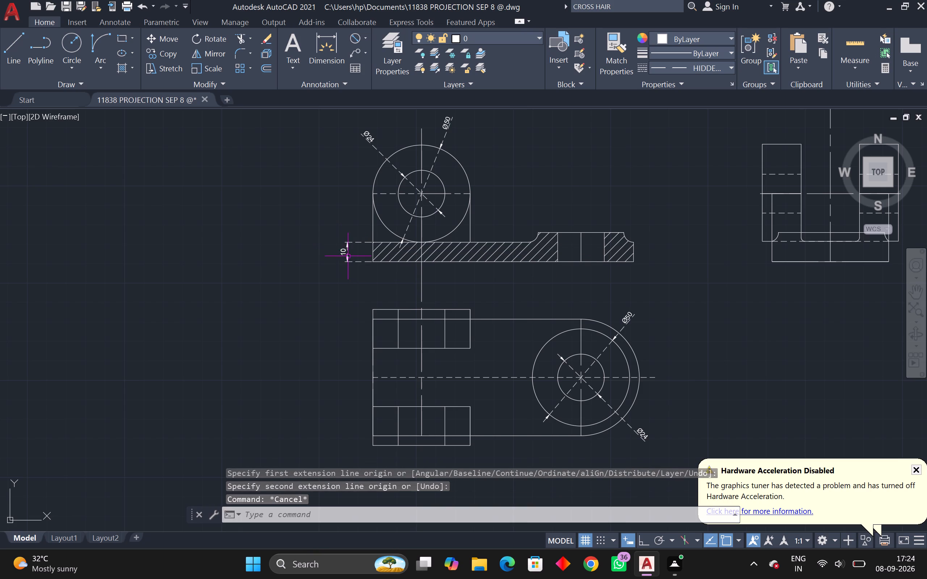
Override the text of the front view's base plate thickness dimension with 15.
{"action": "left_click", "coordinate": [348, 256]}
{"action": "double_click", "coordinate": [348, 256]}
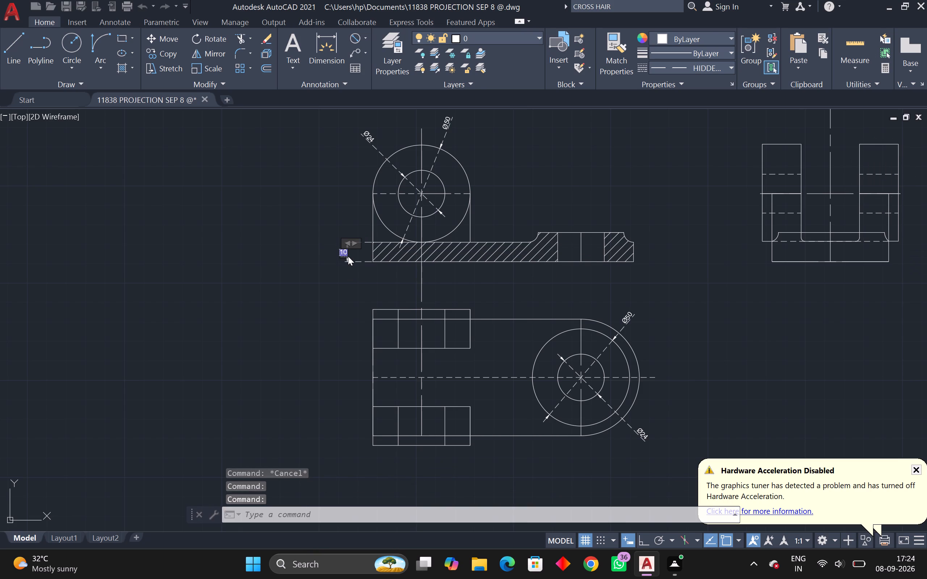
{"action": "key", "text": "Right"}
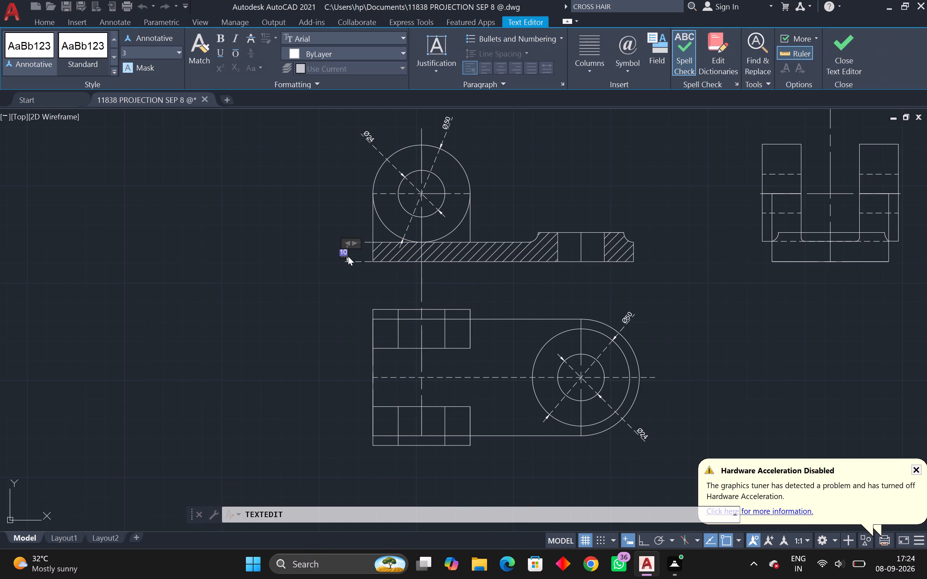
{"action": "key", "text": "BackSpace"}
{"action": "type", "text": "15"}
{"action": "key", "text": "Return"}
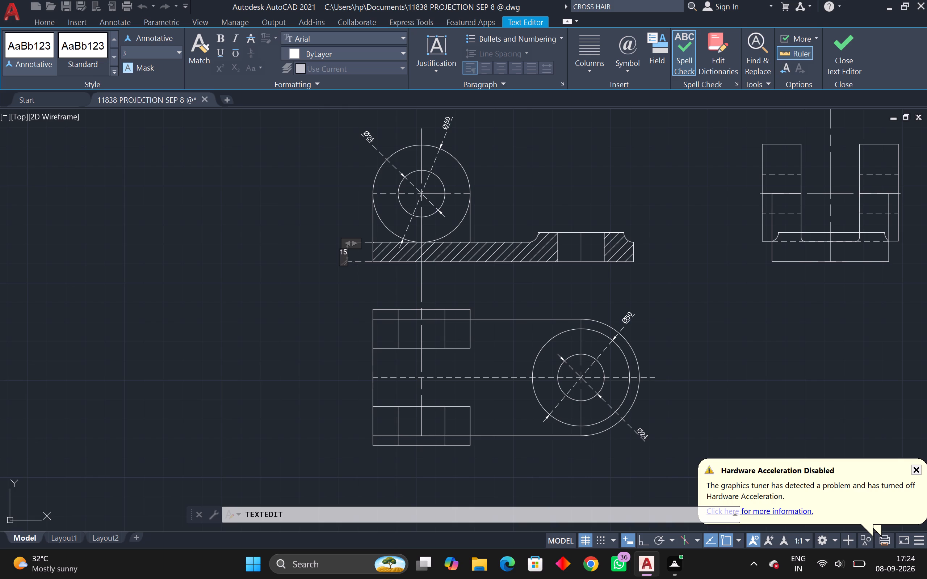
{"action": "left_click", "coordinate": [344, 255]}
{"action": "left_click", "coordinate": [361, 284]}
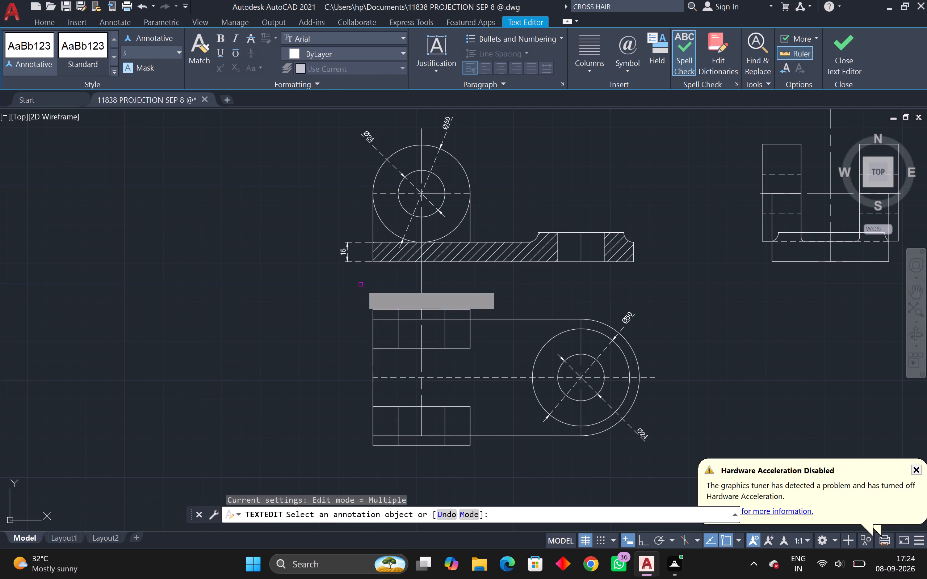
Add a horizontal dimension to the width of the side view's left upright, placing it above the upright.
{"action": "middle_click_drag", "start_coordinate": [380, 284], "coordinate": [246, 287]}
{"action": "scroll", "coordinate": [245, 286], "scroll_direction": "down", "scroll_amount": 1}
{"action": "middle_click_drag", "start_coordinate": [244, 286], "coordinate": [207, 262]}
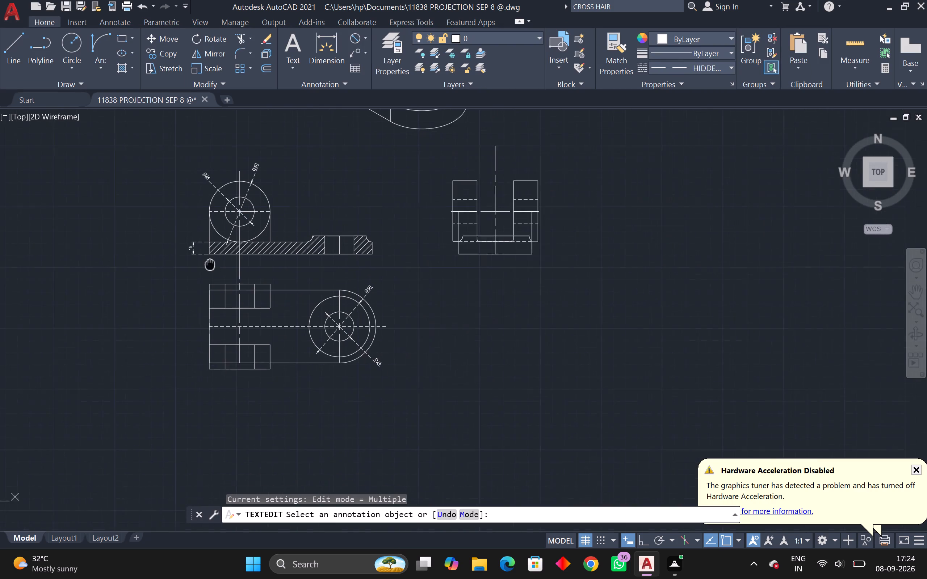
{"action": "middle_click_drag", "start_coordinate": [207, 262], "coordinate": [189, 248]}
{"action": "middle_click_drag", "start_coordinate": [252, 291], "coordinate": [158, 309]}
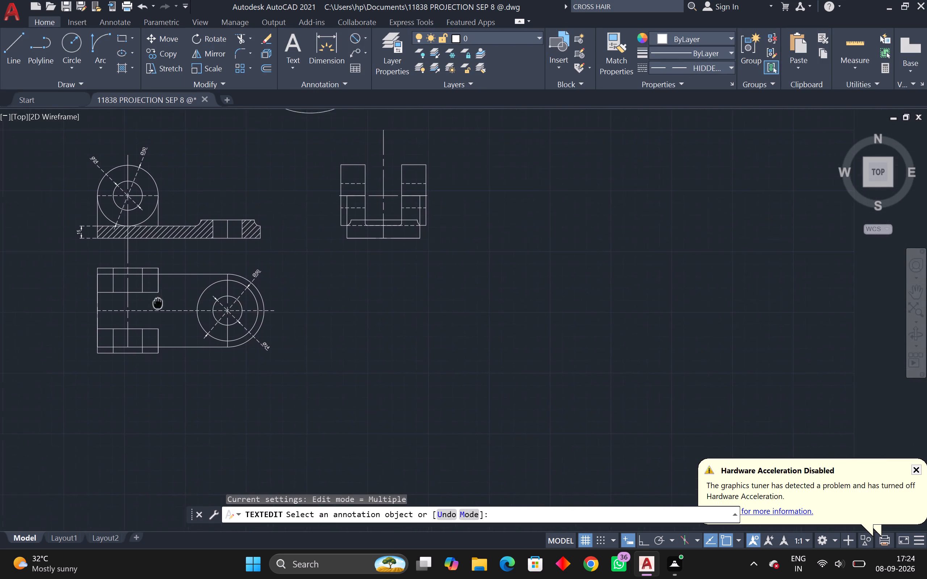
{"action": "middle_click_drag", "start_coordinate": [158, 309], "coordinate": [156, 392]}
{"action": "left_click", "coordinate": [327, 35]}
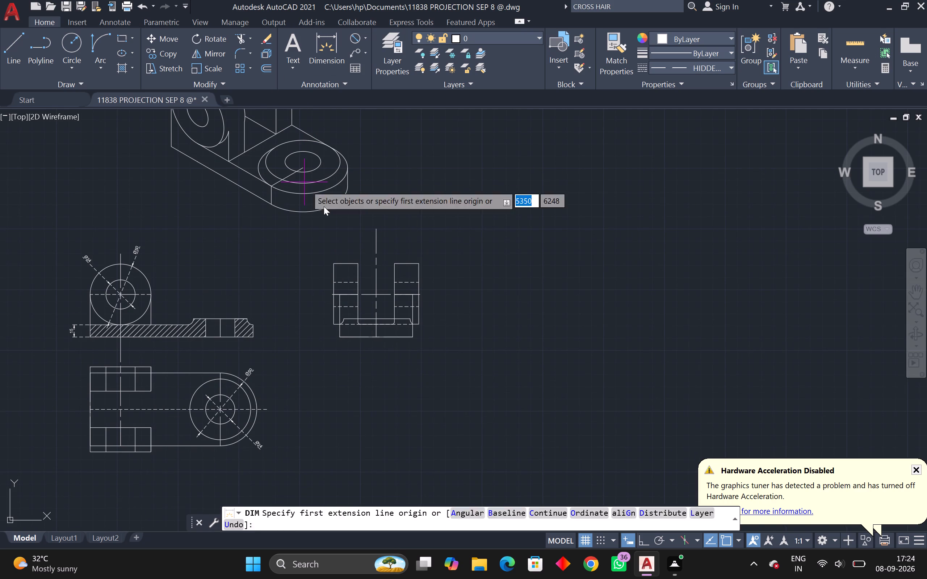
{"action": "left_click", "coordinate": [335, 263]}
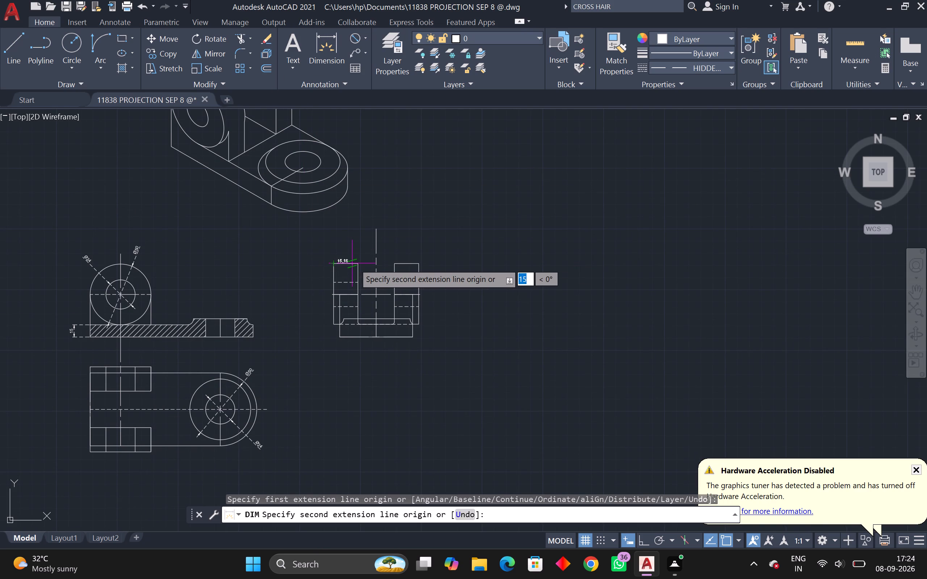
{"action": "left_click", "coordinate": [358, 265]}
{"action": "left_click", "coordinate": [358, 250]}
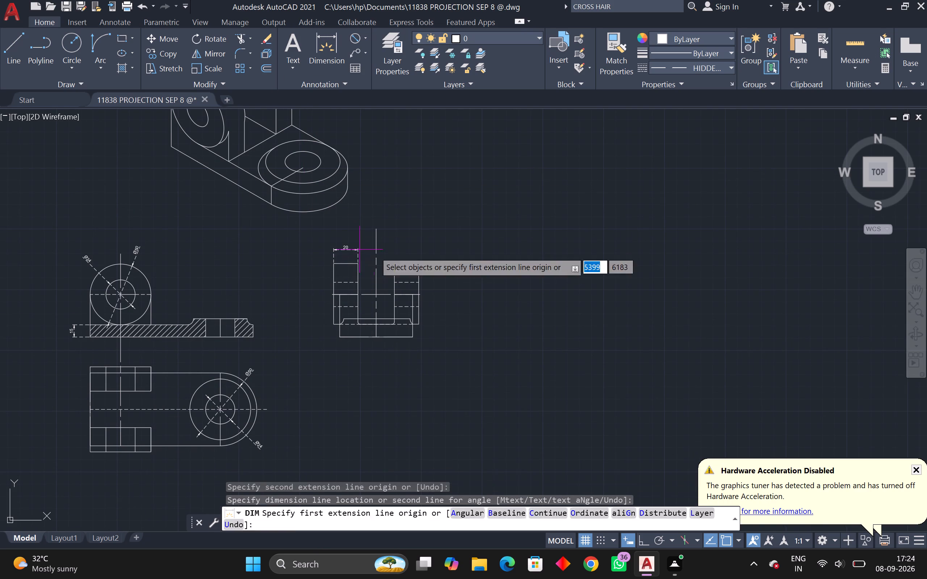
Add a horizontal dimension to the width of the side view's base, placing it below the view.
{"action": "left_click", "coordinate": [341, 338]}
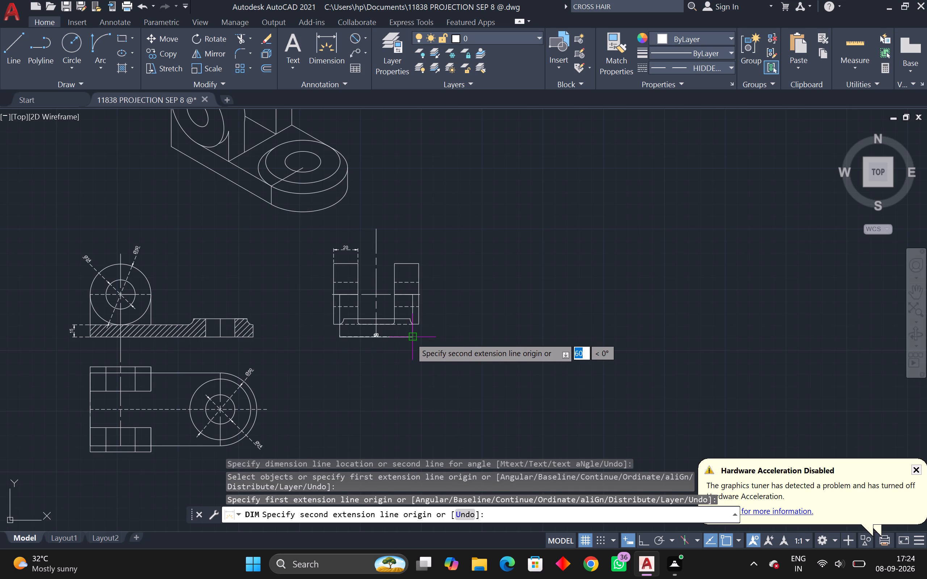
{"action": "left_click_drag", "start_coordinate": [410, 338], "coordinate": [410, 343]}
{"action": "left_click", "coordinate": [407, 359]}
Add a vertical dimension to the width of the top view's base plate, placing it left of the view.
{"action": "middle_click_drag", "start_coordinate": [300, 411], "coordinate": [407, 303]}
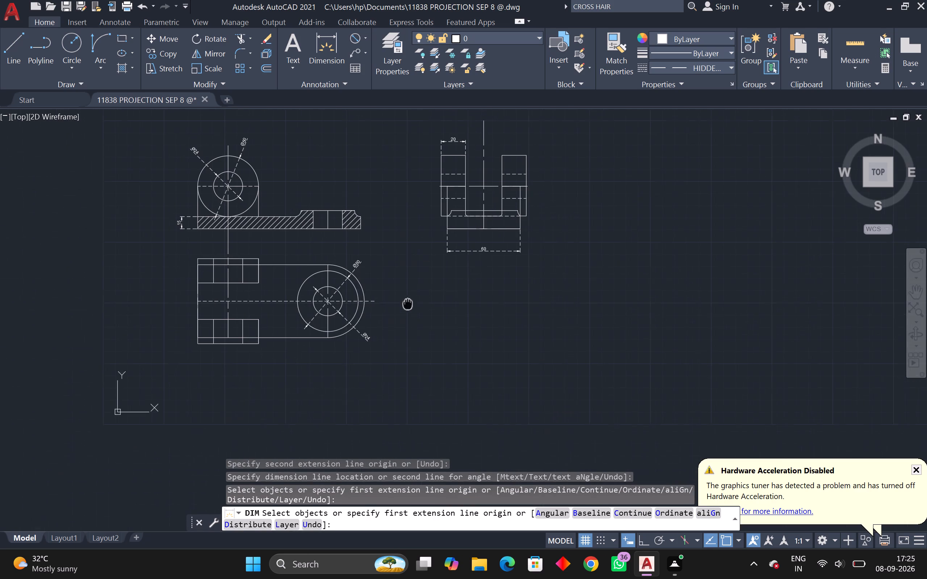
{"action": "left_click", "coordinate": [199, 266]}
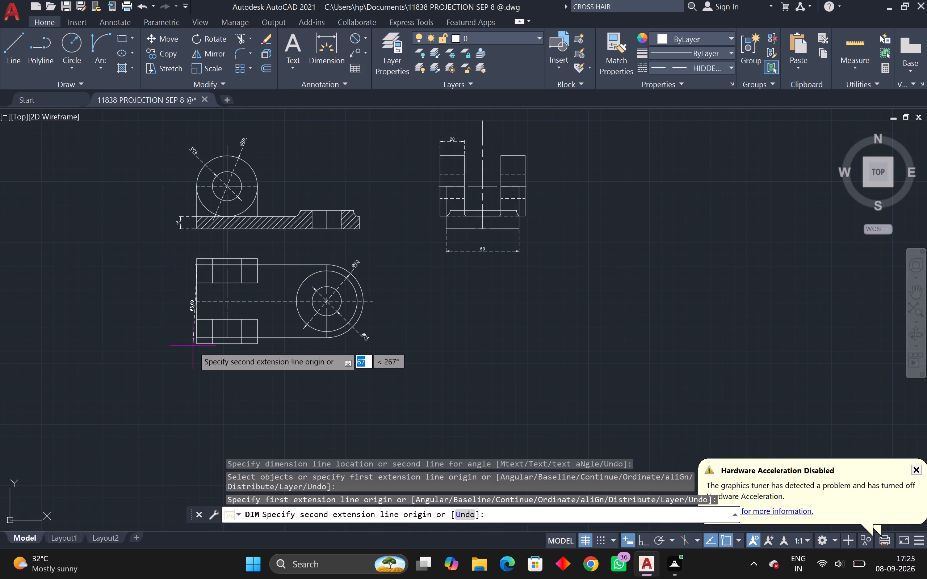
{"action": "left_click", "coordinate": [197, 336]}
{"action": "left_click", "coordinate": [179, 337]}
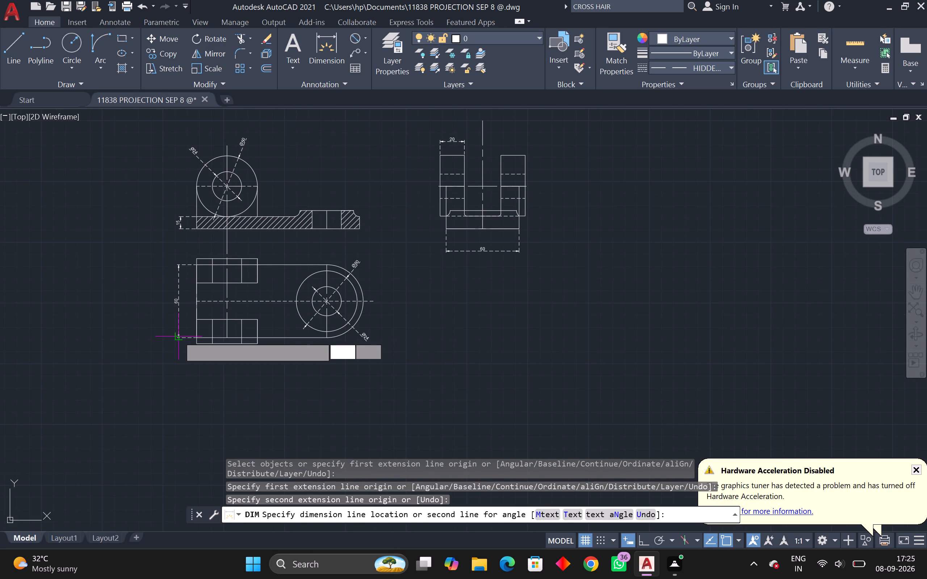
Add a horizontal dimension between the two hole centre lines along the front view's bottom edge, placing it below the plate.
{"action": "middle_click_drag", "start_coordinate": [265, 352], "coordinate": [263, 419]}
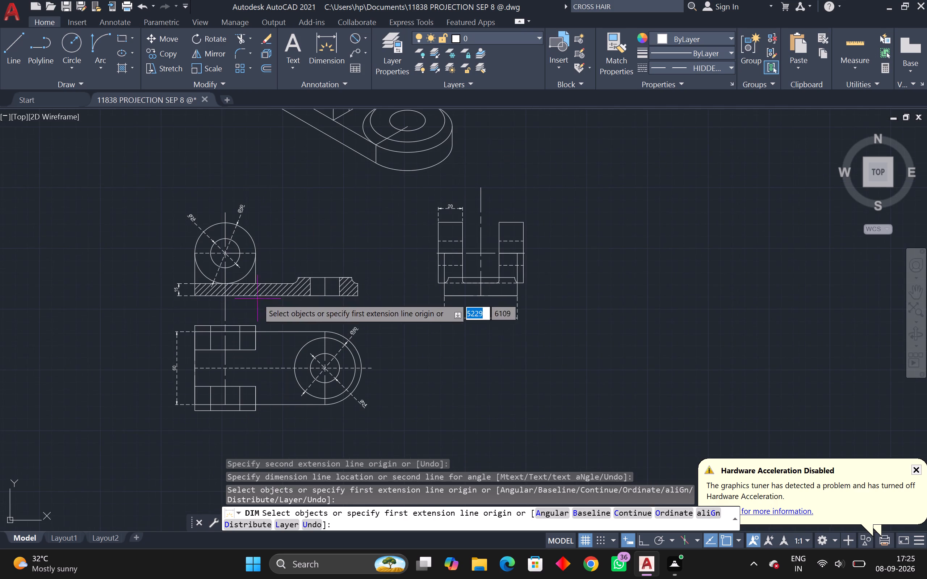
{"action": "left_click", "coordinate": [225, 295]}
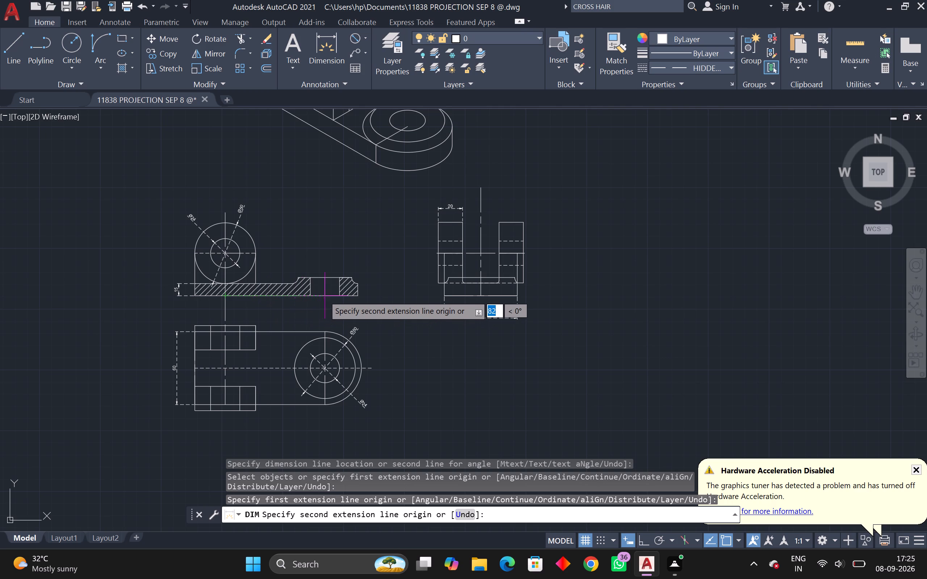
{"action": "left_click_drag", "start_coordinate": [324, 295], "coordinate": [326, 302]}
{"action": "scroll", "coordinate": [326, 315], "scroll_direction": "up", "scroll_amount": 2}
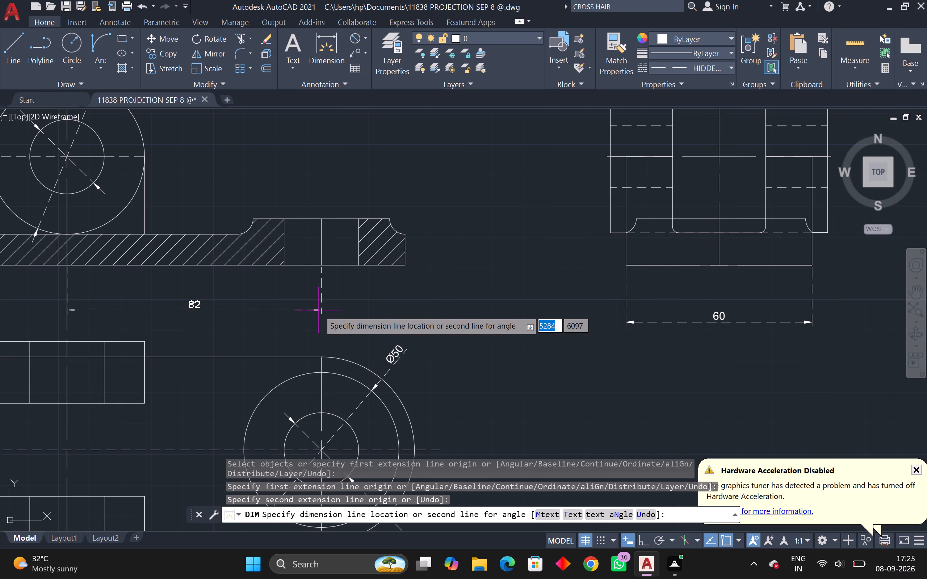
{"action": "left_click", "coordinate": [318, 310]}
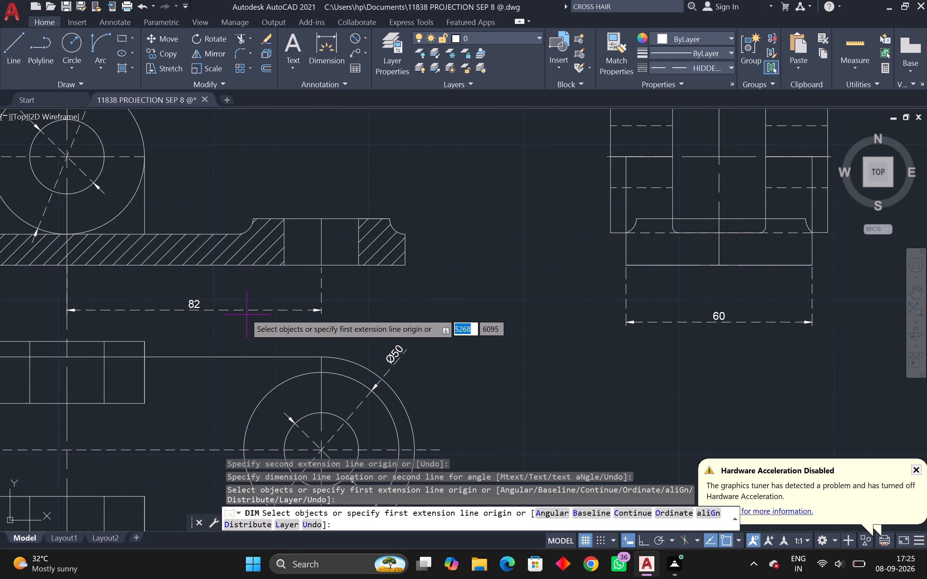
{"action": "double_click", "coordinate": [198, 304]}
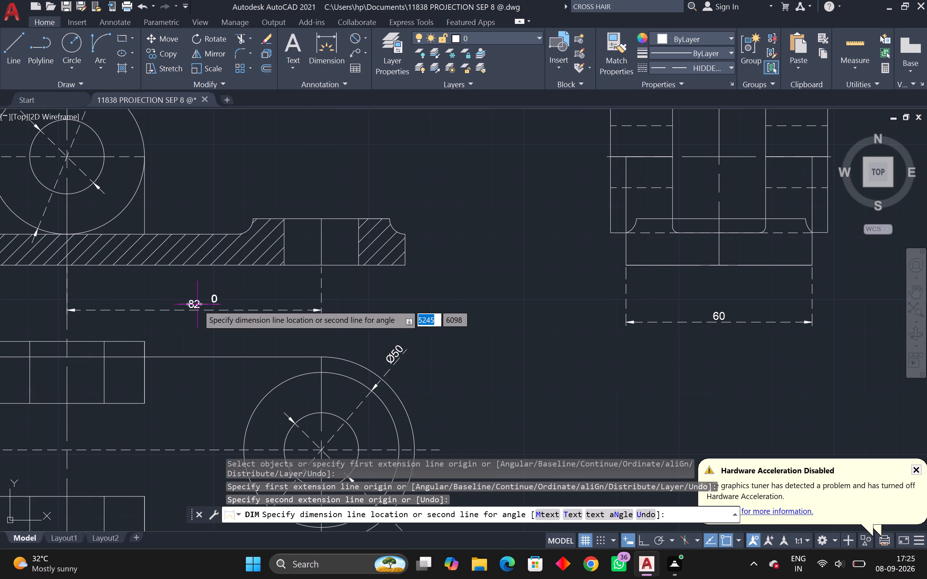
{"action": "key", "text": "Escape"}
{"action": "key", "text": "Escape"}
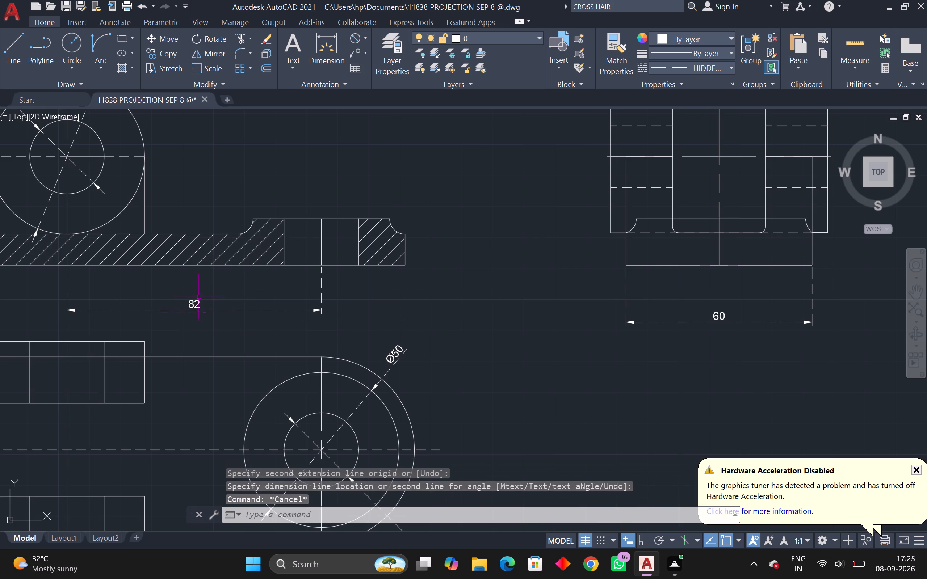
Override the text of the front view's centre-to-centre dimension with 70.
{"action": "double_click", "coordinate": [196, 307]}
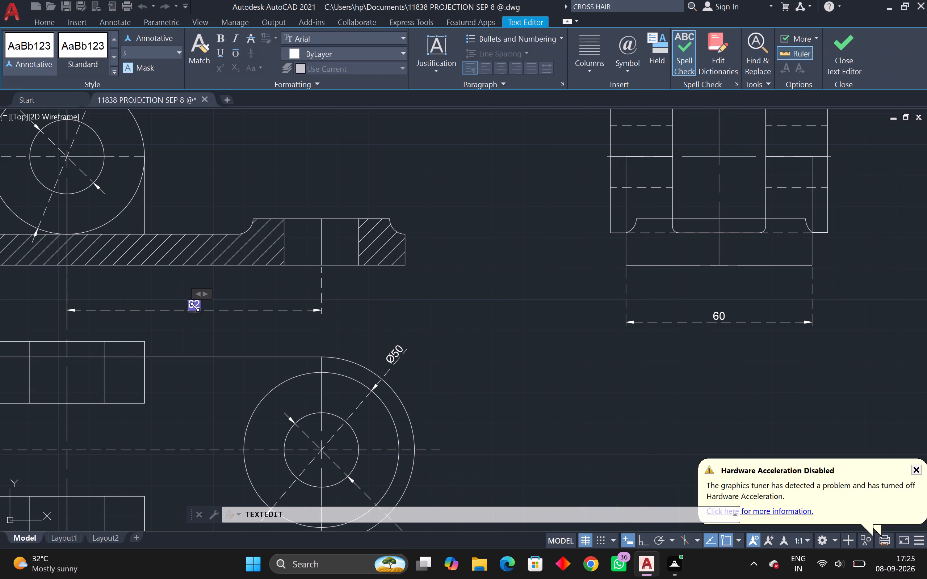
{"action": "key", "text": "Right"}
{"action": "key", "text": "BackSpace"}
{"action": "type", "text": "70"}
{"action": "key", "text": "Return"}
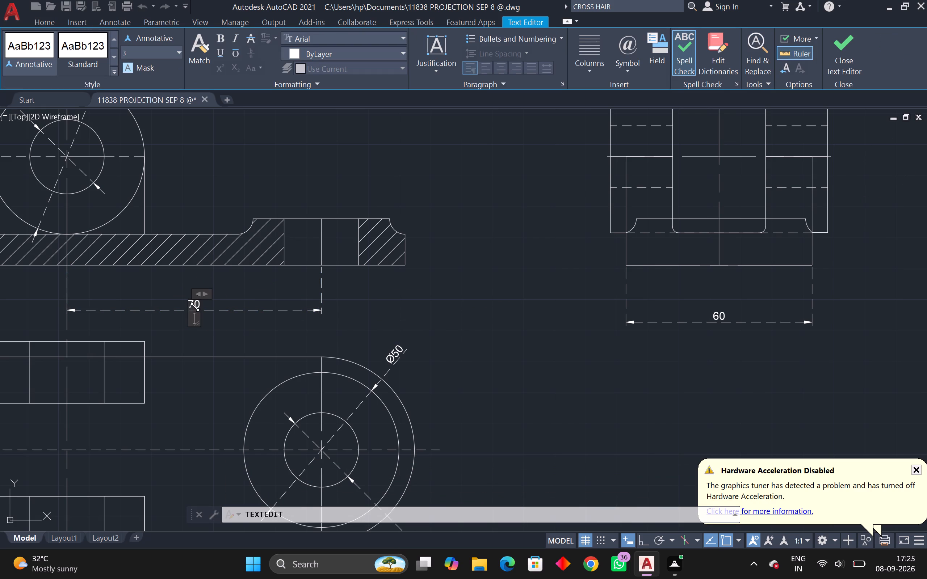
{"action": "left_click", "coordinate": [195, 307]}
{"action": "left_click", "coordinate": [216, 303]}
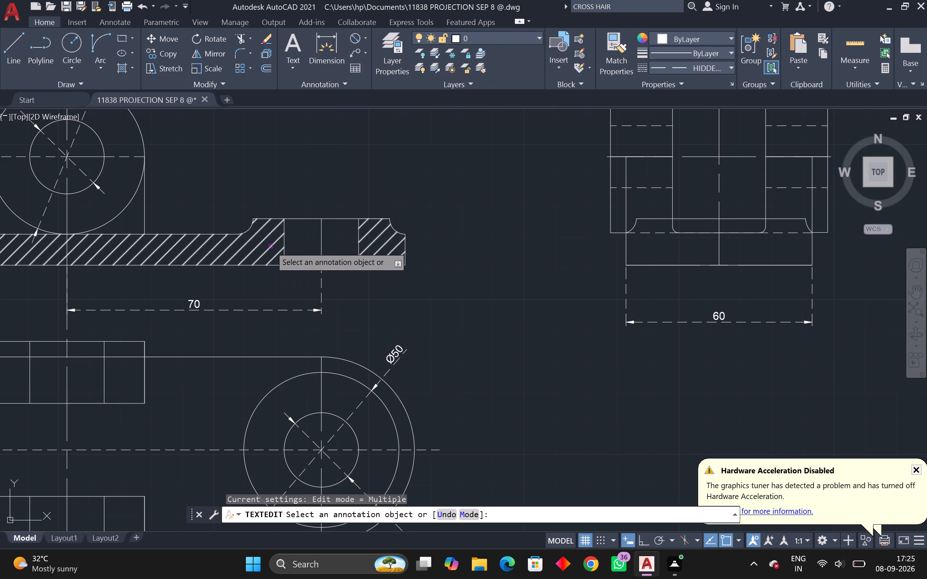
{"action": "key", "text": "space"}
{"action": "key", "text": "Escape"}
{"action": "key", "text": "space"}
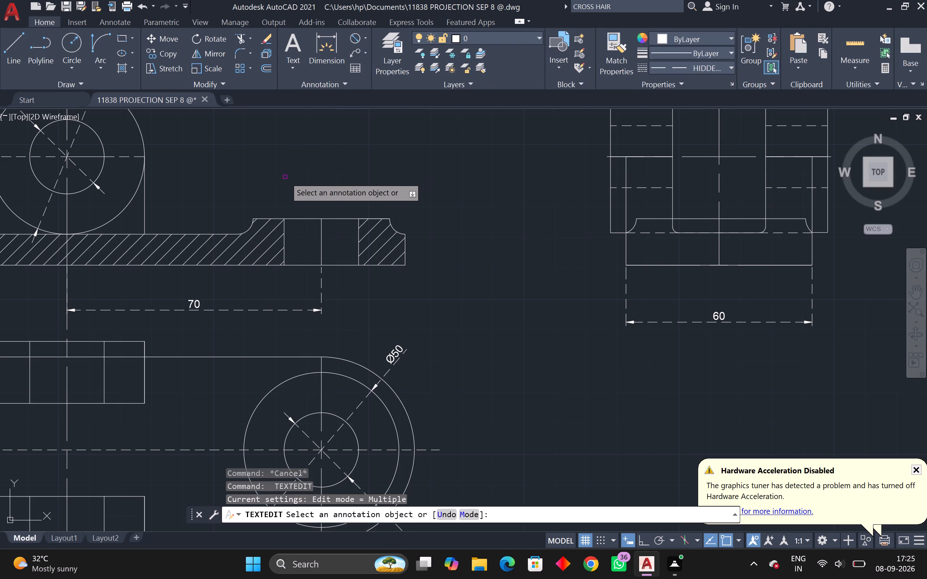
{"action": "key", "text": "Escape"}
Add a horizontal dimension to the width of the hole in the front view's raised boss, placing it above the boss.
{"action": "left_click", "coordinate": [330, 48]}
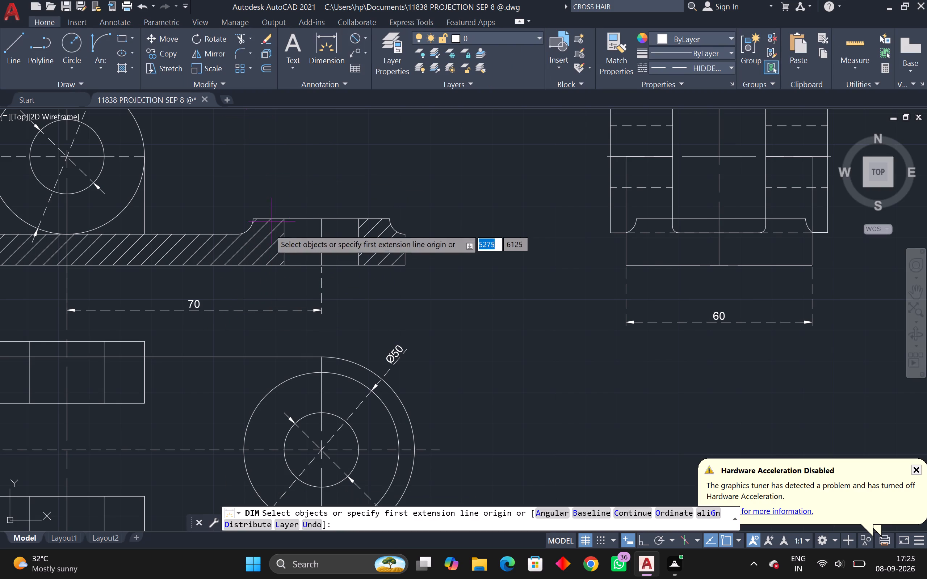
{"action": "left_click", "coordinate": [284, 219]}
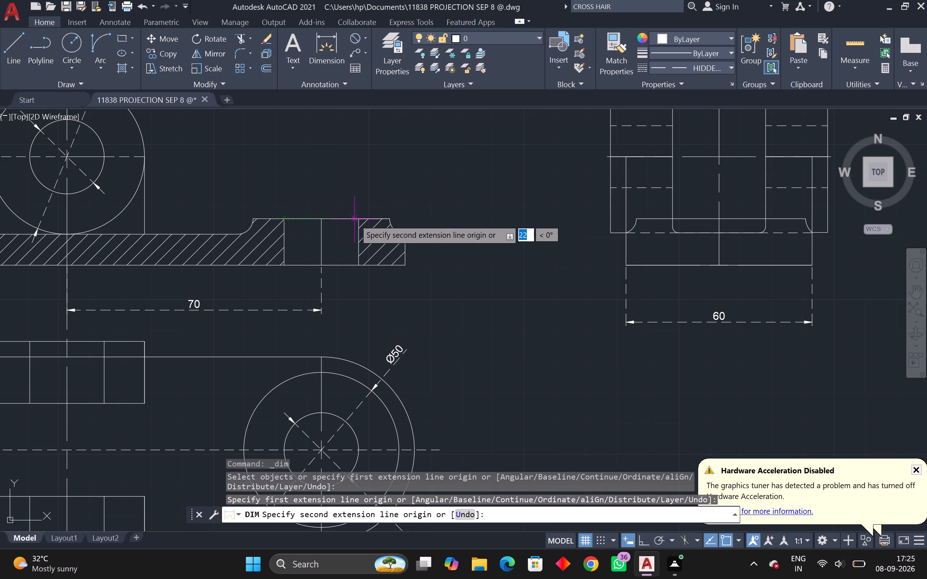
{"action": "left_click_drag", "start_coordinate": [358, 219], "coordinate": [355, 210]}
{"action": "left_click", "coordinate": [351, 187]}
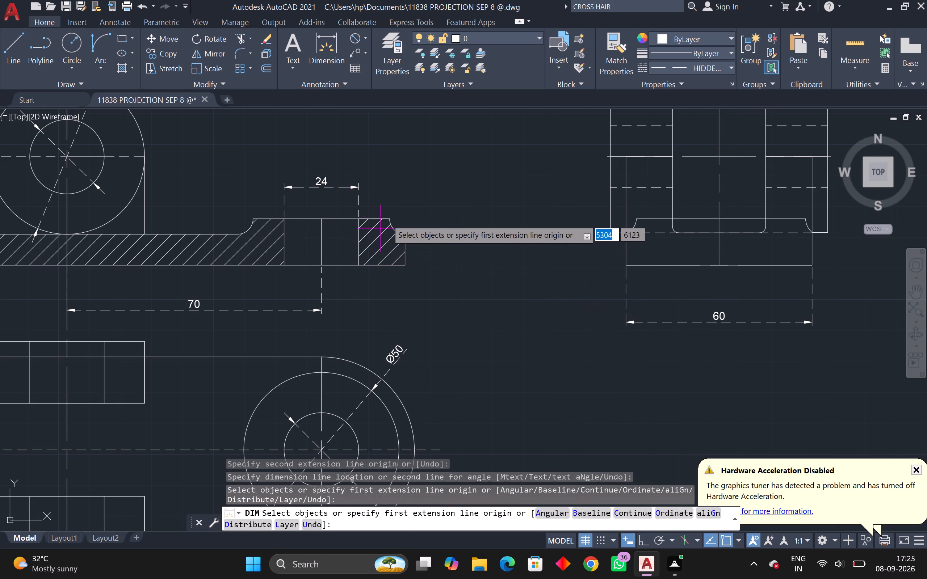
Add a vertical dimension to the step height of the front view's raised boss, placing it right of the plate.
{"action": "left_click_drag", "start_coordinate": [387, 221], "coordinate": [390, 226]}
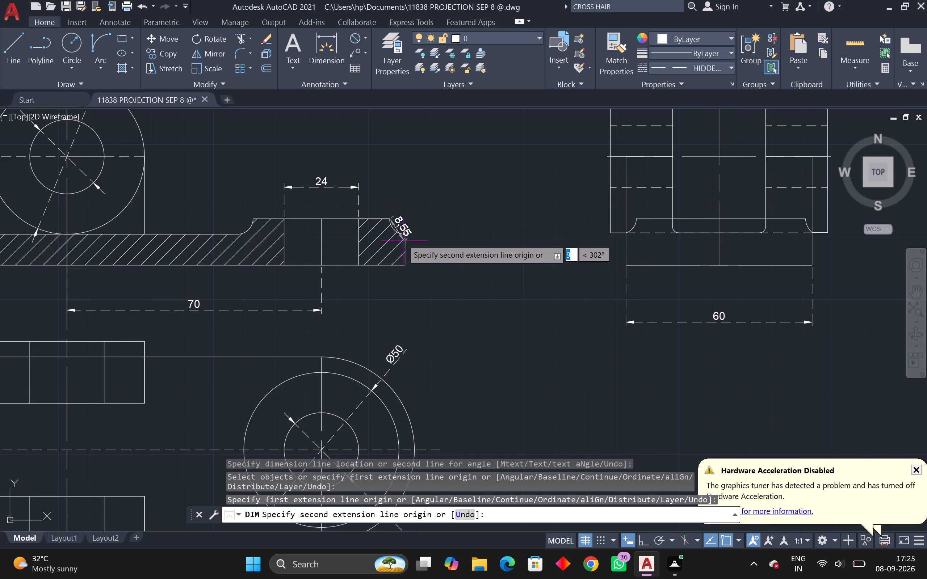
{"action": "left_click", "coordinate": [402, 233]}
{"action": "left_click", "coordinate": [434, 233]}
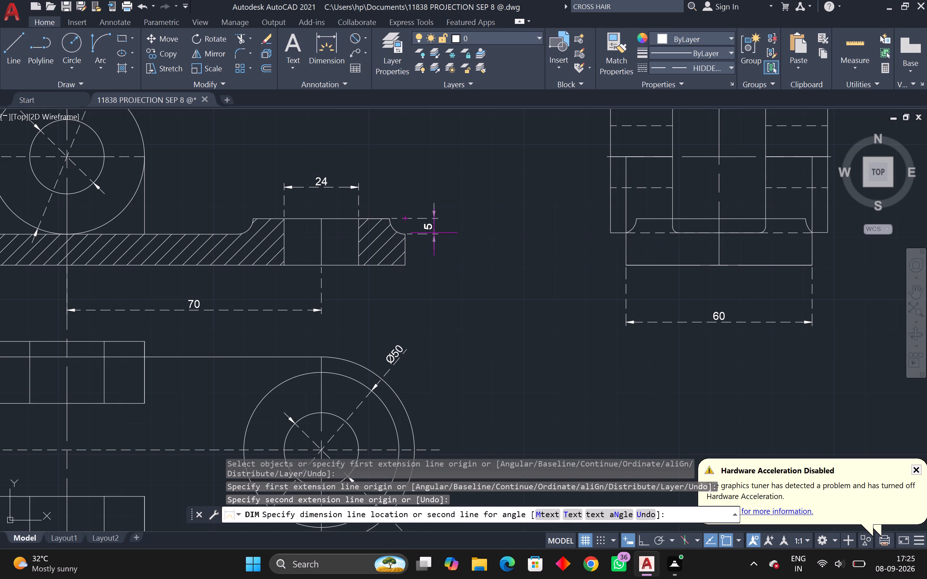
Add a vertical dimension to the thickness of the top view's lower lug, placing it left of the view, and end dimensioning.
{"action": "scroll", "coordinate": [485, 292], "scroll_direction": "down", "scroll_amount": 2}
{"action": "middle_click_drag", "start_coordinate": [485, 292], "coordinate": [389, 238]}
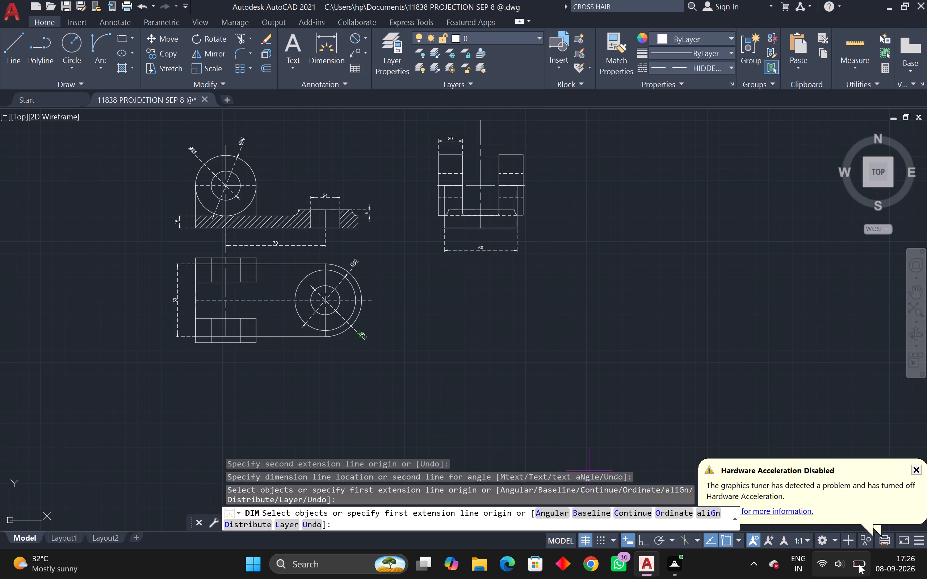
{"action": "middle_click_drag", "start_coordinate": [417, 417], "coordinate": [502, 422]}
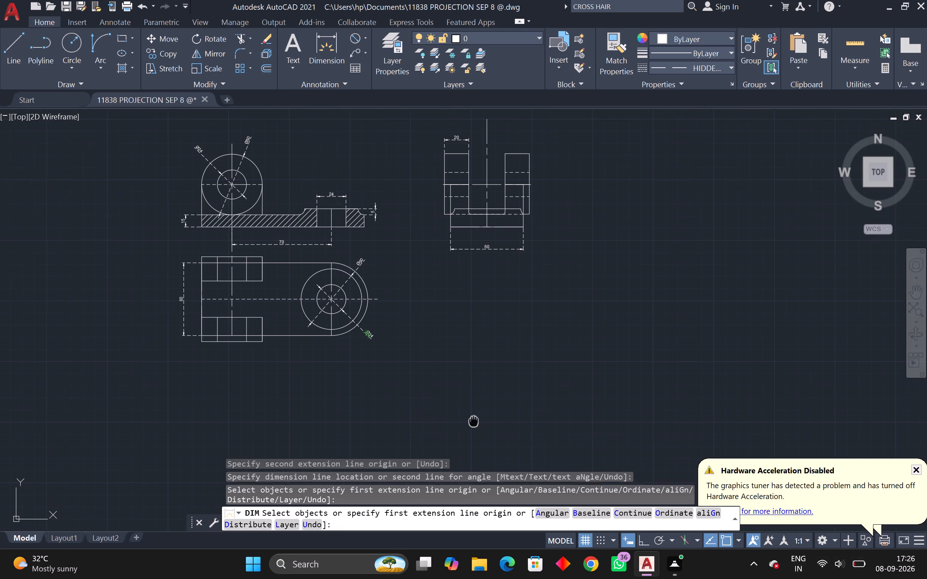
{"action": "middle_click_drag", "start_coordinate": [502, 422], "coordinate": [611, 448]}
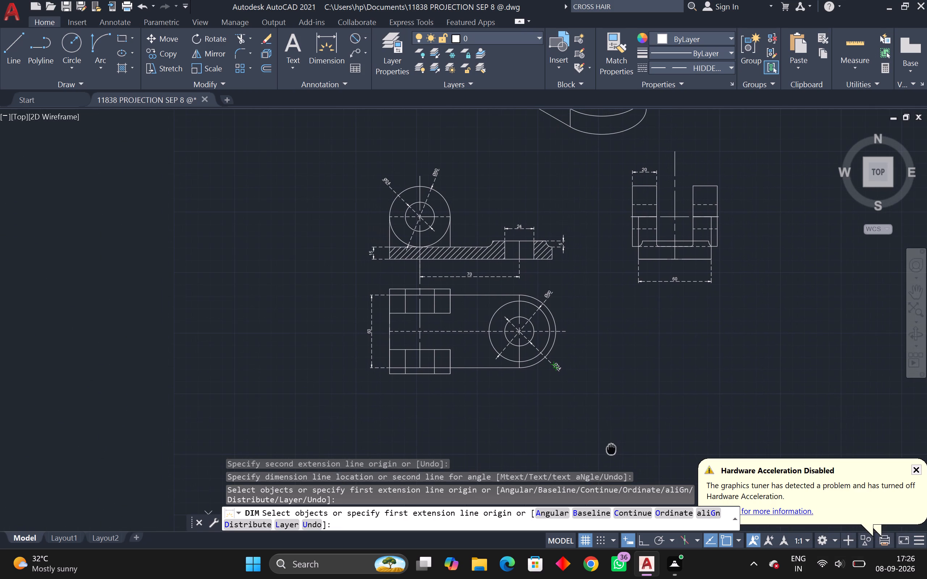
{"action": "middle_click_drag", "start_coordinate": [611, 448], "coordinate": [654, 443]}
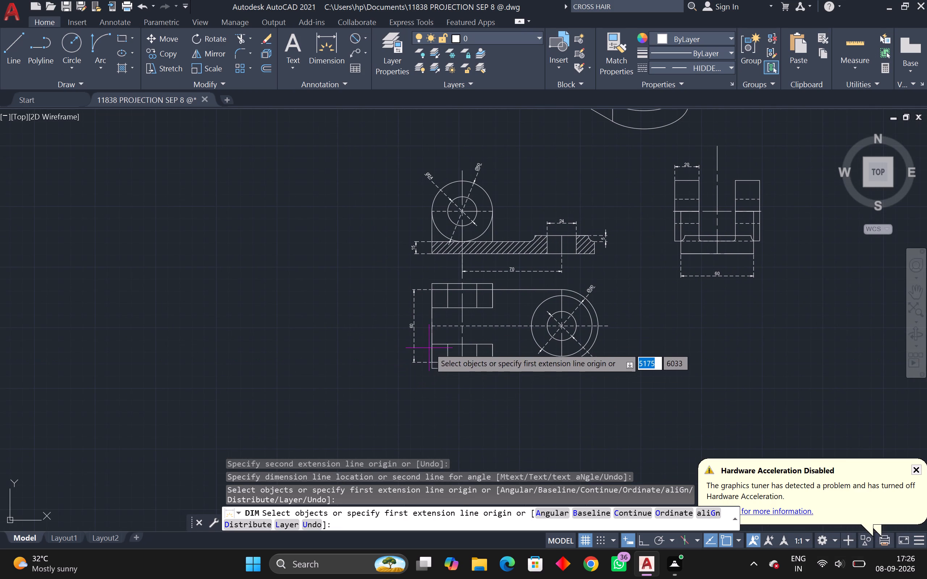
{"action": "left_click_drag", "start_coordinate": [433, 345], "coordinate": [433, 349]}
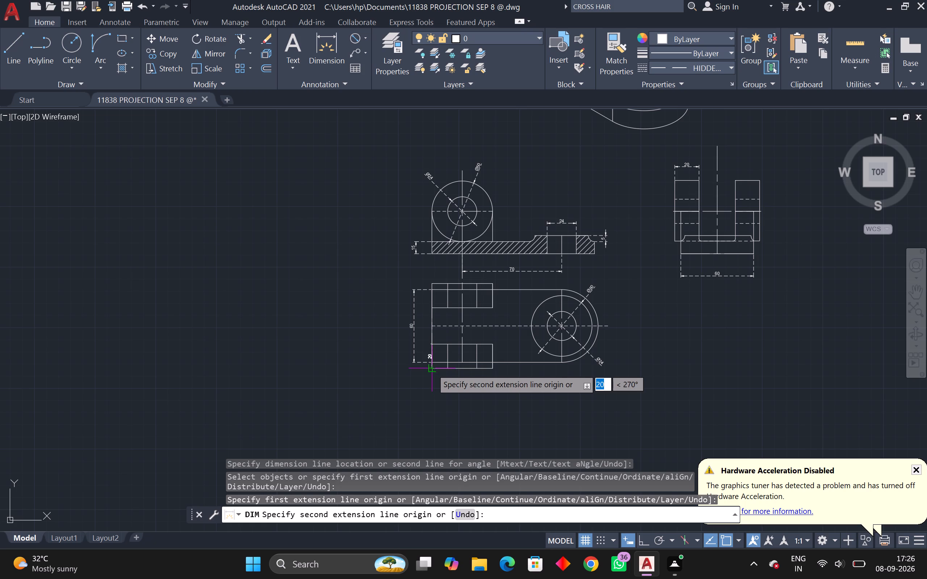
{"action": "left_click", "coordinate": [432, 369]}
{"action": "left_click", "coordinate": [423, 371]}
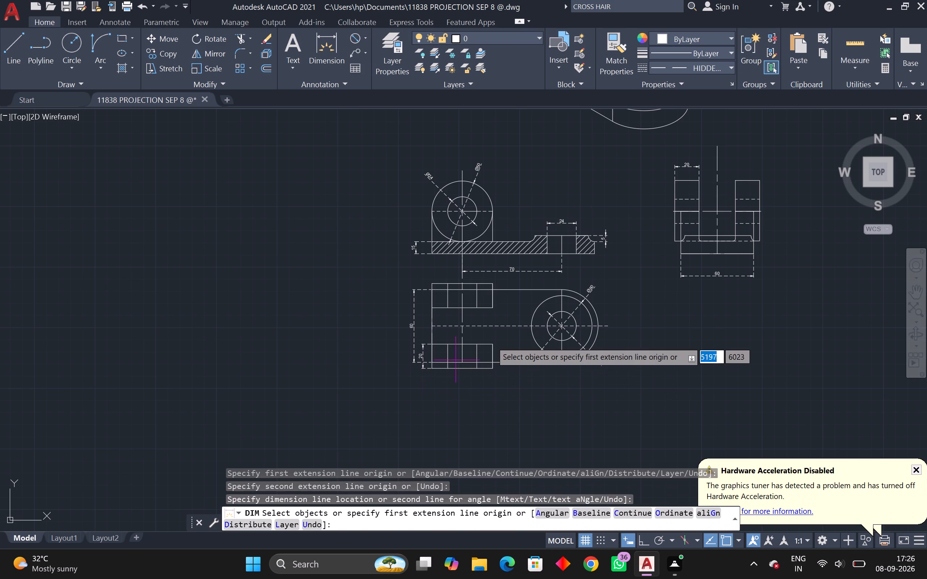
{"action": "key", "text": "Escape"}
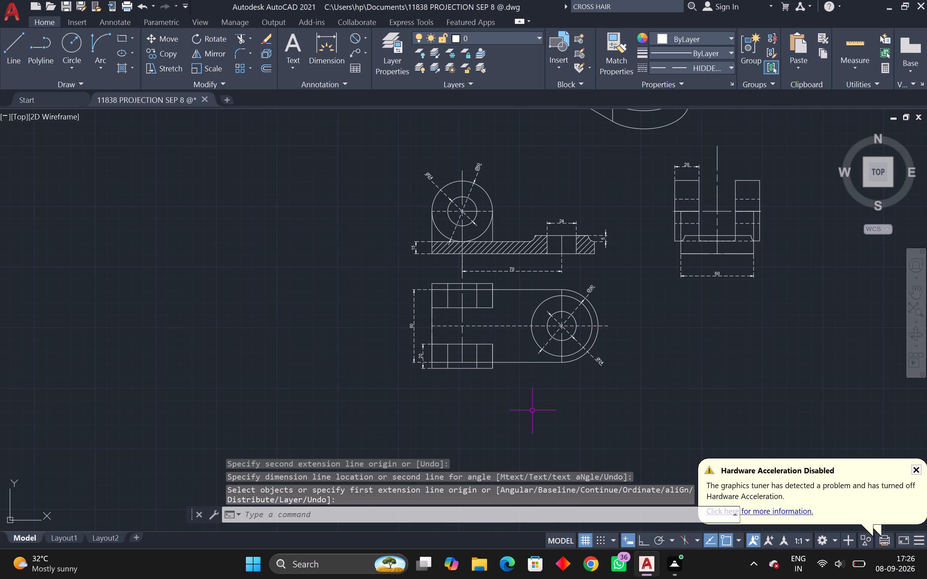
Set up a centred plot with AutoCAD PDF (High Quality Print).pc3, using a window around the isometric drawing and all three views.
{"action": "middle_click_drag", "start_coordinate": [578, 390], "coordinate": [529, 403]}
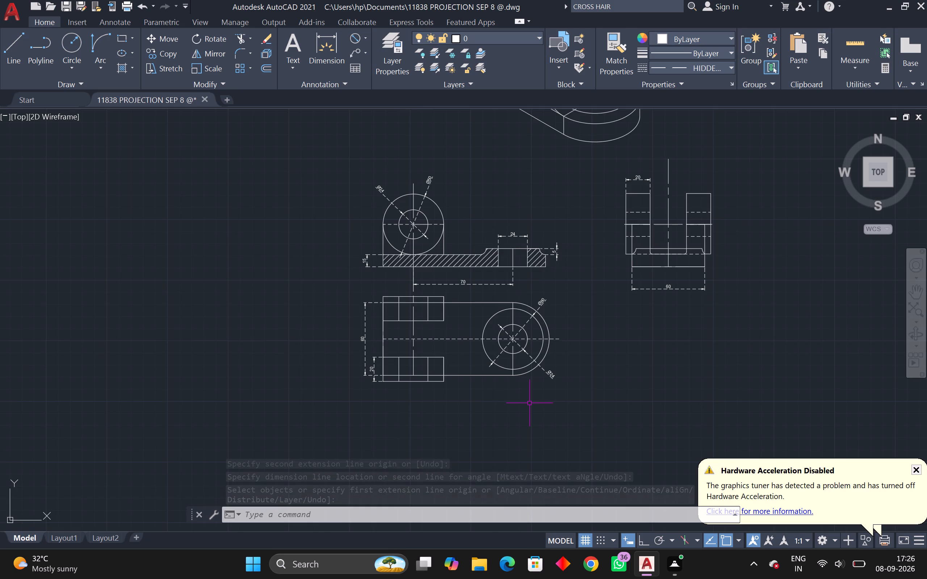
{"action": "scroll", "coordinate": [529, 403], "scroll_direction": "down", "scroll_amount": 1}
{"action": "middle_click_drag", "start_coordinate": [529, 403], "coordinate": [490, 431]}
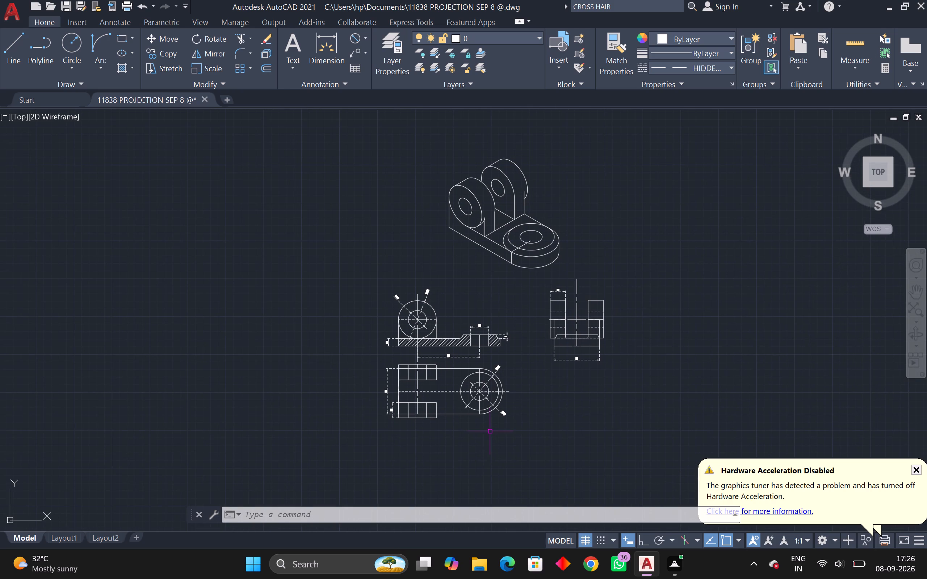
{"action": "key", "text": "ctrl+p"}
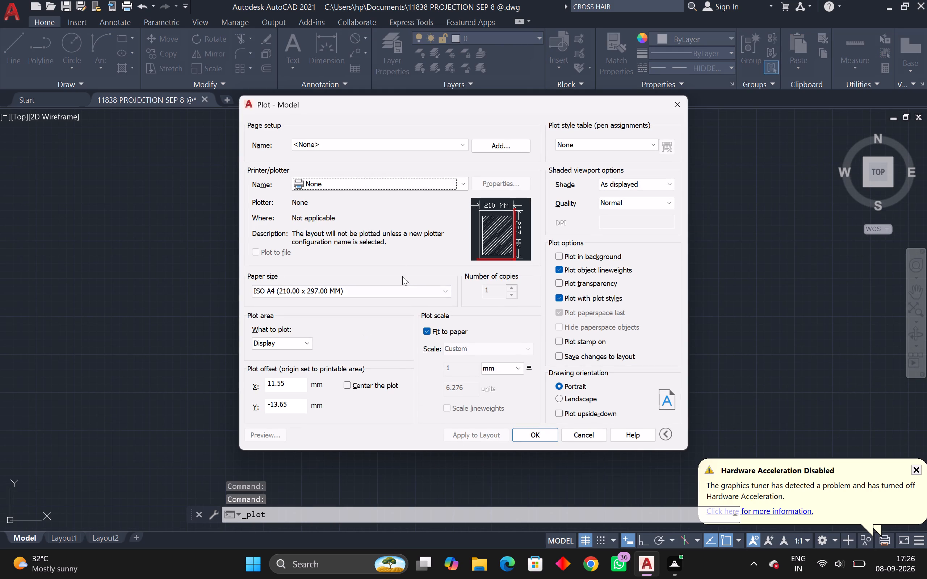
{"action": "left_click", "coordinate": [425, 179]}
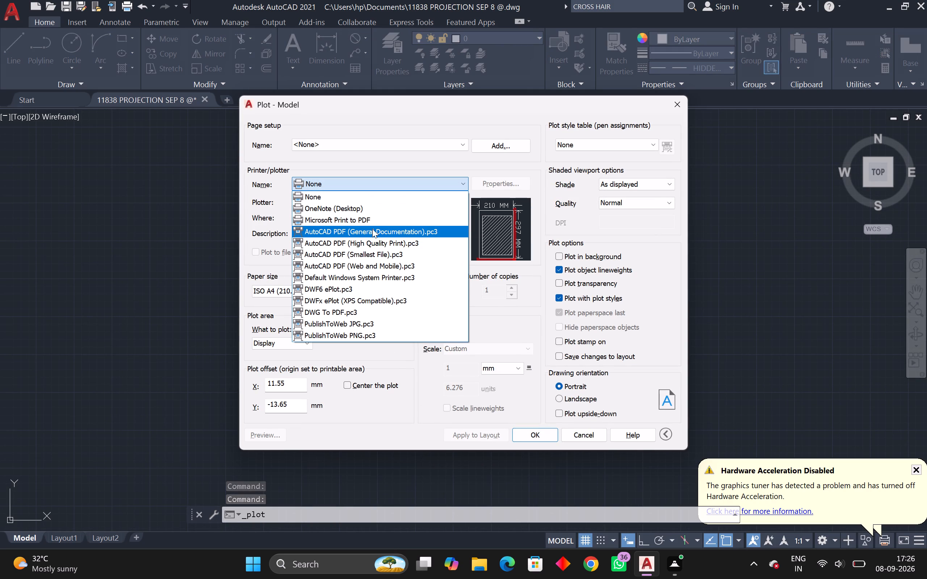
{"action": "left_click", "coordinate": [379, 244]}
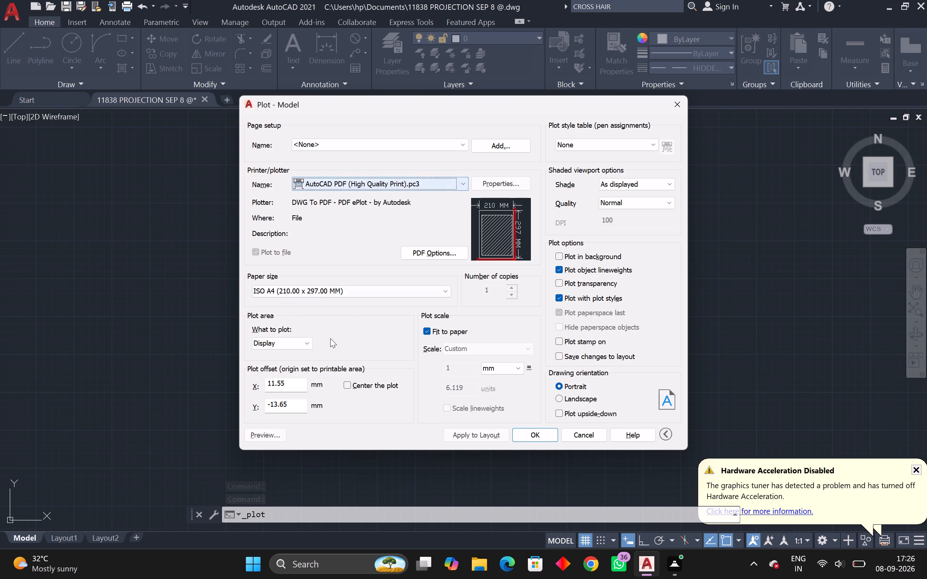
{"action": "left_click", "coordinate": [307, 344]}
{"action": "left_click", "coordinate": [286, 381]}
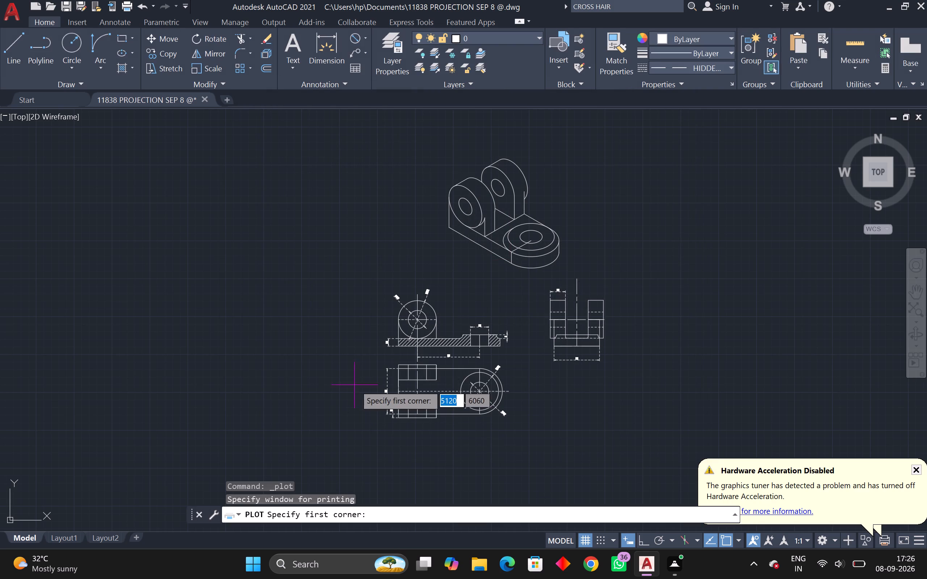
{"action": "left_click", "coordinate": [640, 136]}
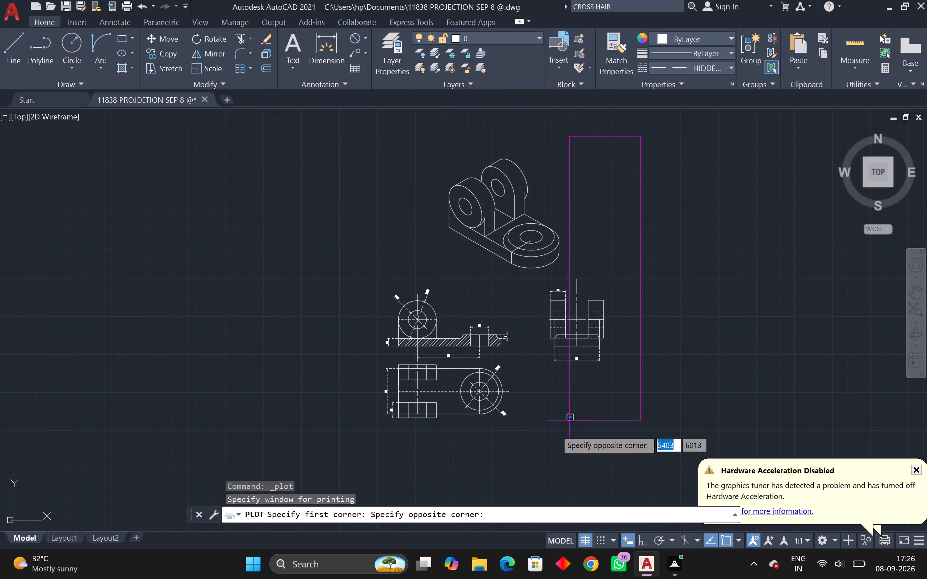
{"action": "left_click", "coordinate": [366, 451]}
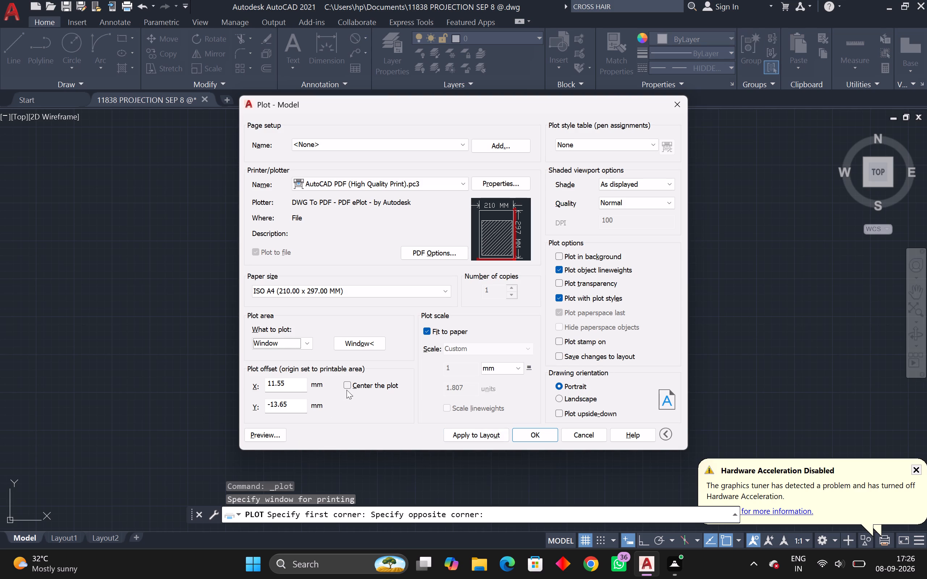
{"action": "left_click", "coordinate": [349, 385]}
Preview the plot and examine the isometric drawing and dimensioned views on the sheet.
{"action": "left_click", "coordinate": [261, 438]}
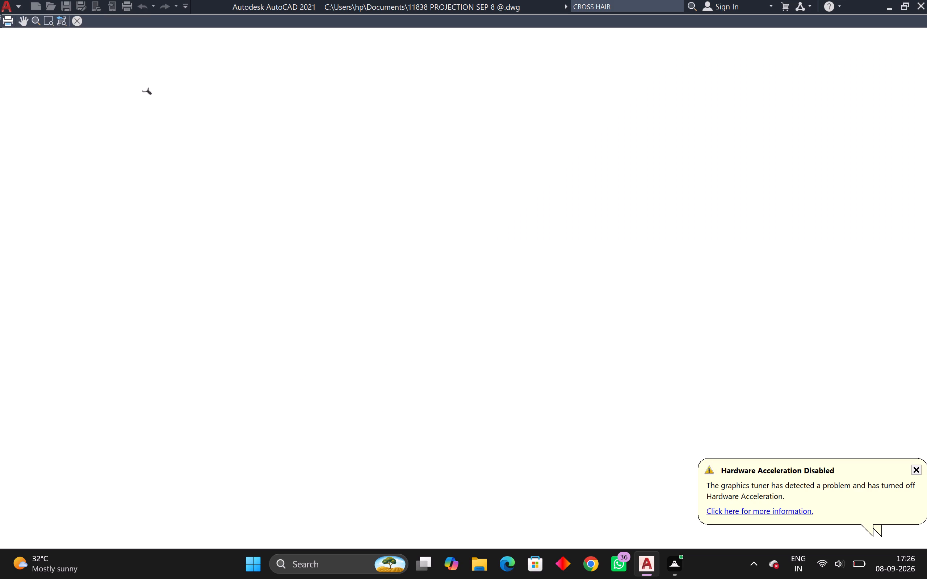
{"action": "left_click", "coordinate": [78, 26]}
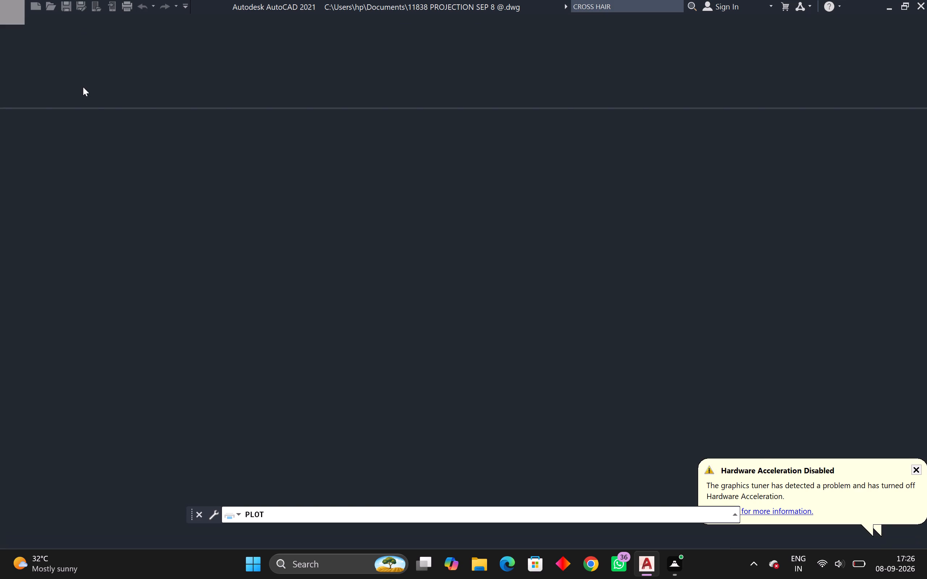
{"action": "left_click", "coordinate": [268, 438]}
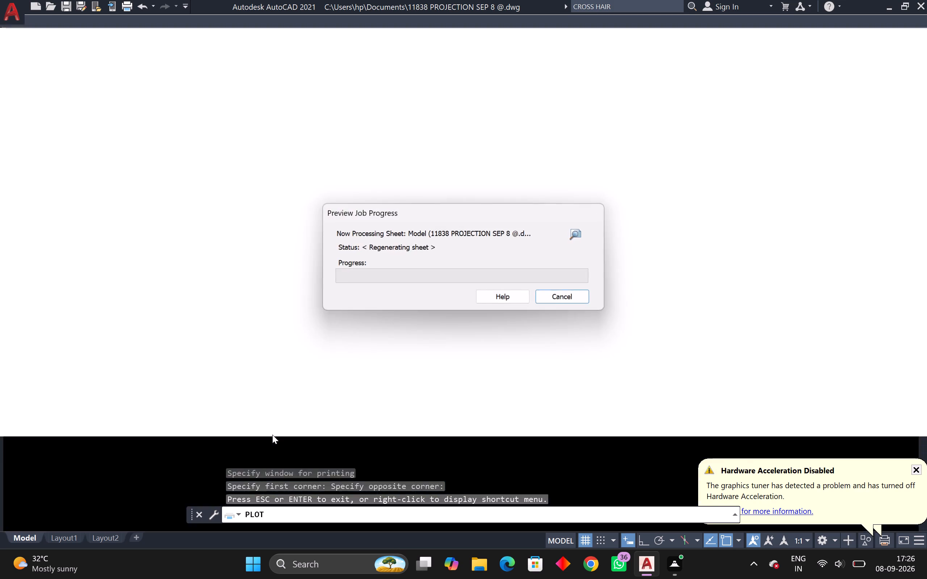
{"action": "scroll", "coordinate": [505, 273], "scroll_direction": "up", "scroll_amount": 2}
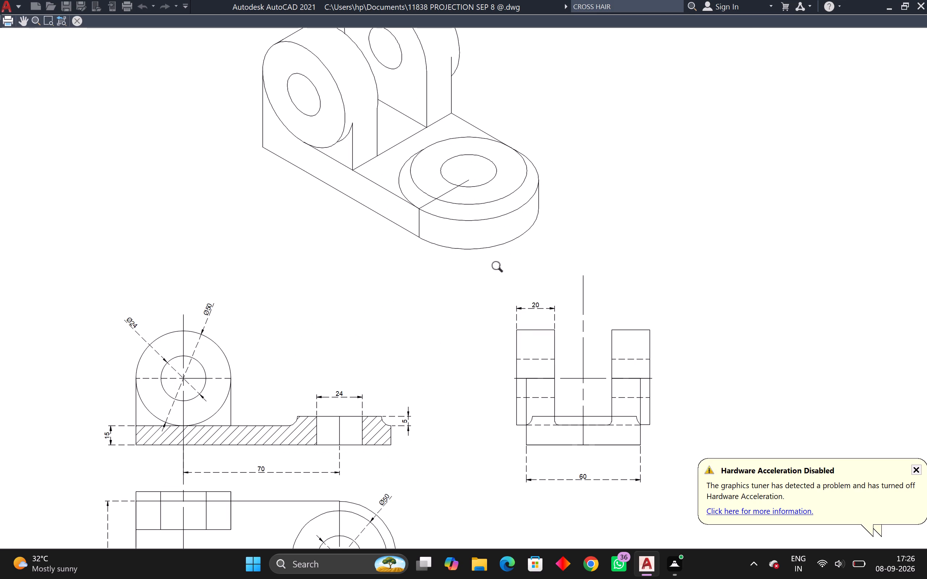
{"action": "middle_click_drag", "start_coordinate": [499, 267], "coordinate": [486, 201]}
{"action": "scroll", "coordinate": [534, 270], "scroll_direction": "up", "scroll_amount": 1}
{"action": "scroll", "coordinate": [534, 270], "scroll_direction": "down", "scroll_amount": 1}
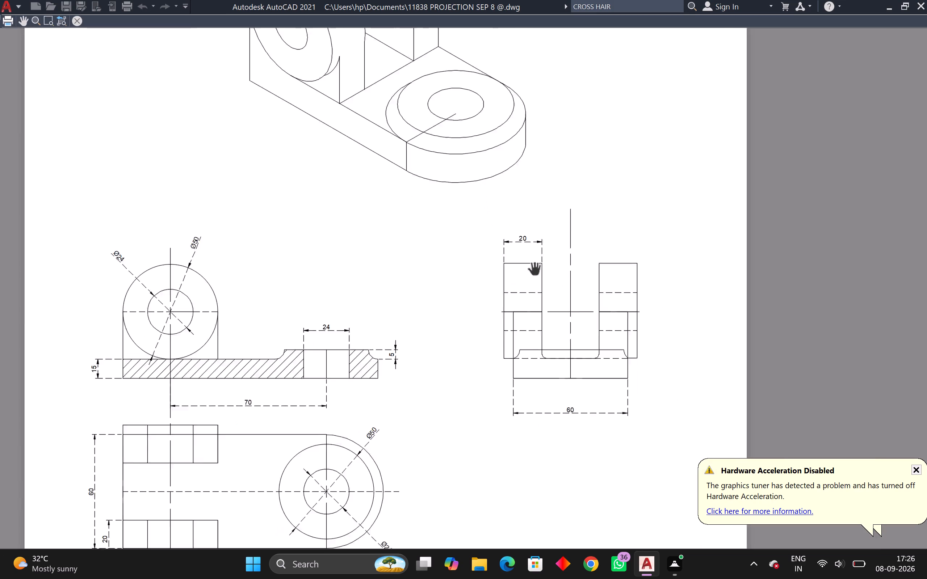
{"action": "scroll", "coordinate": [534, 270], "scroll_direction": "down", "scroll_amount": 2}
Plot the sheet from the preview and save the PDF in the Documents folder under the proposed file name.
{"action": "left_click", "coordinate": [9, 26]}
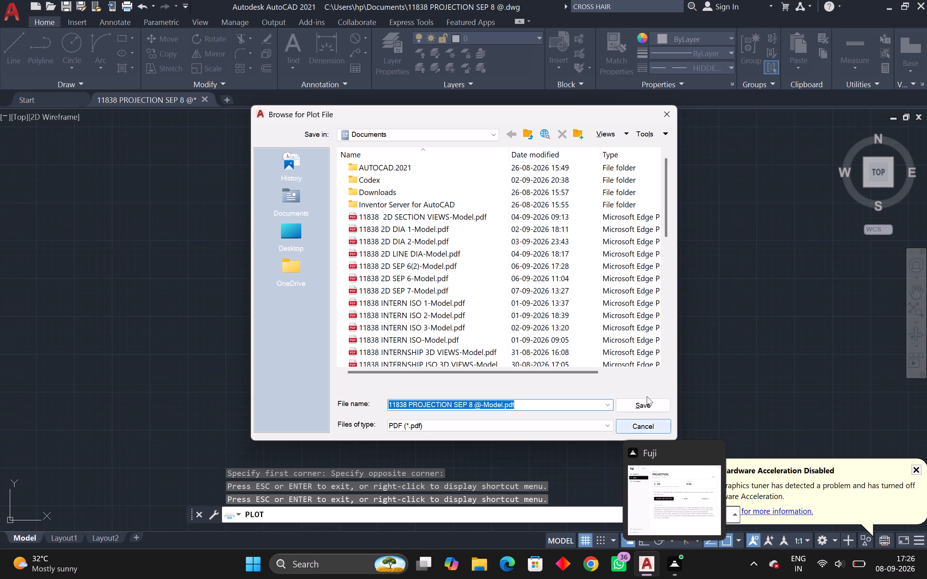
{"action": "left_click", "coordinate": [645, 402]}
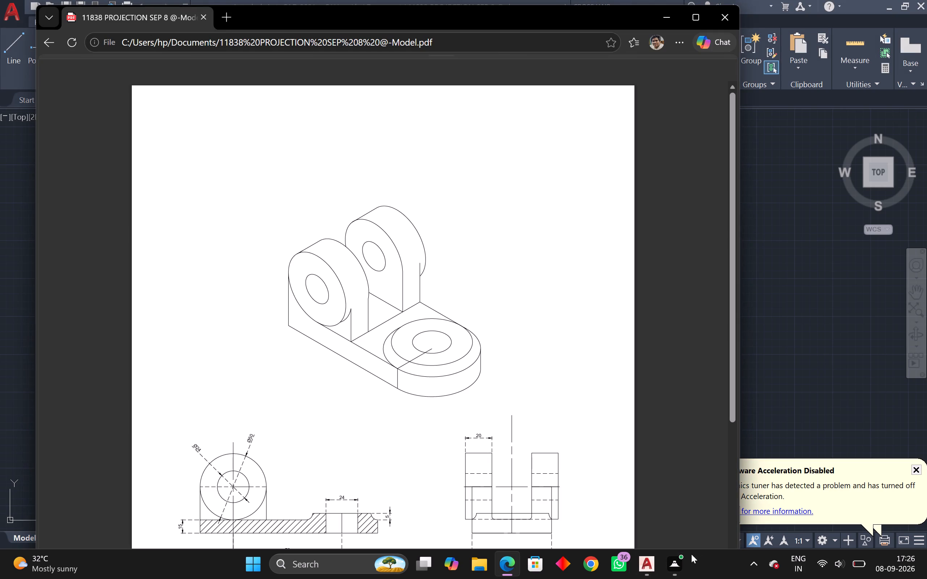